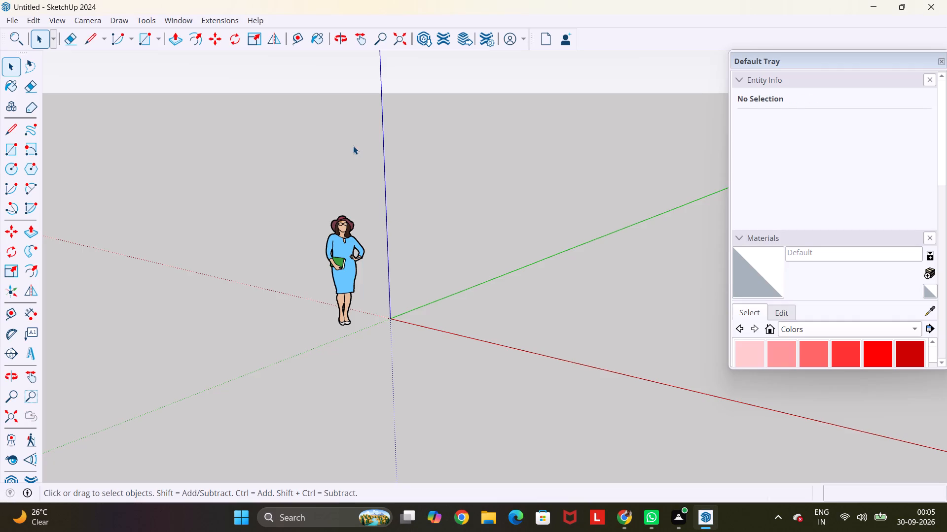
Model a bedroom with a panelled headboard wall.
Draw a 14' by 16' rectangle flat on the ground, away from the origin and the human figure.
scroll(319, 154, "down", 6)
middle_click_drag(323, 240, 563, 263)
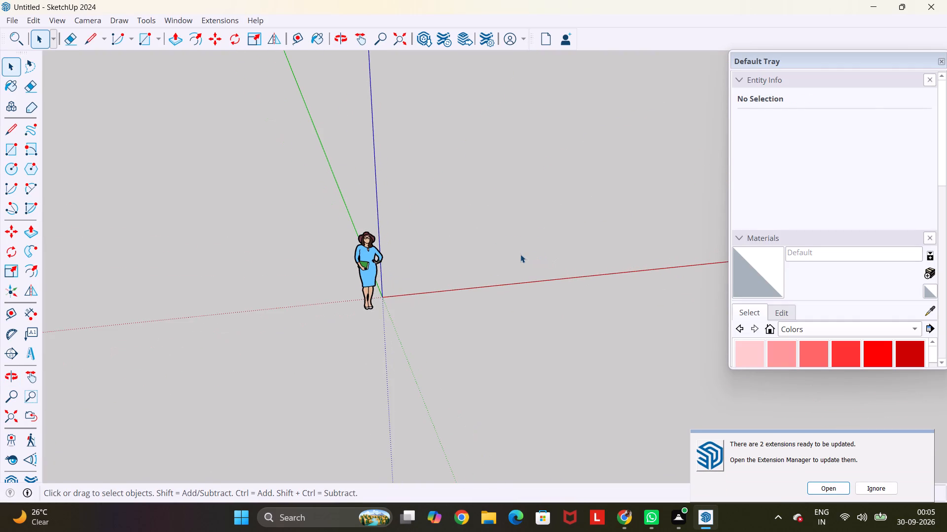
middle_click_drag(520, 254, 289, 291, "shift")
scroll(289, 291, "up", 1)
middle_click_drag(291, 291, 366, 268)
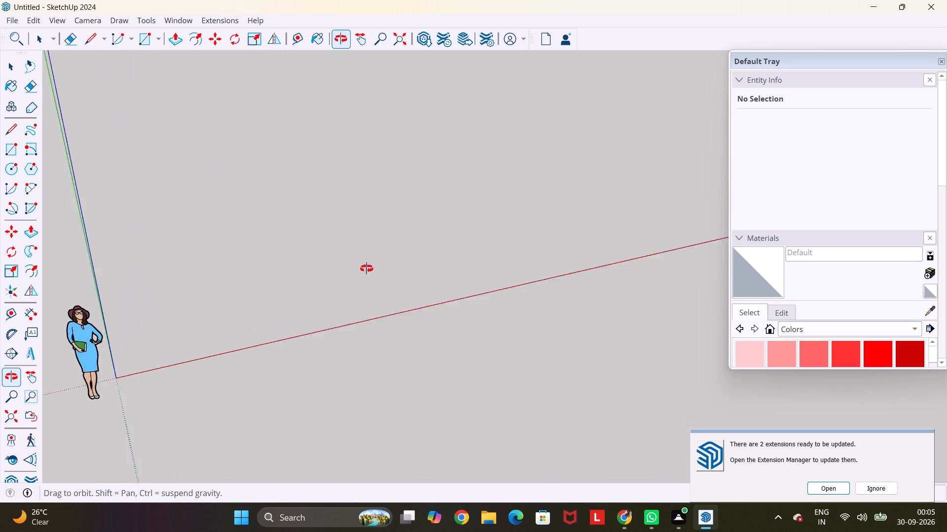
middle_click_drag(366, 268, 320, 247)
key("r")
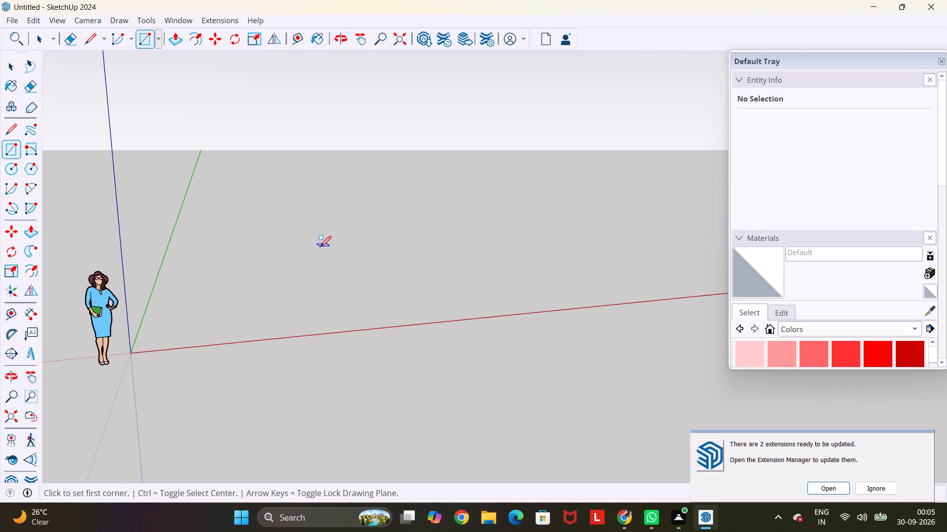
left_click(269, 235)
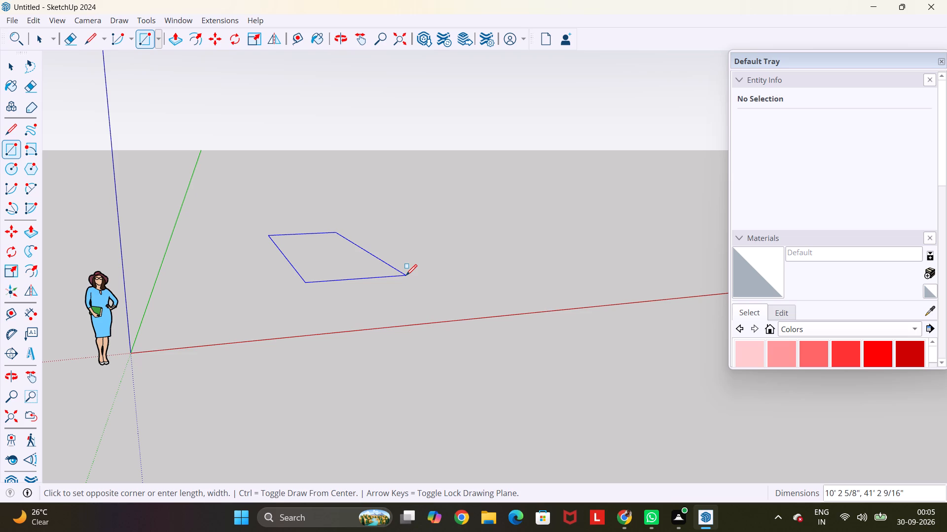
type("14',1+6")
key("BackSpace")
key("BackSpace")
type("6'")
key("Left")
key("Left")
key("Left")
key("Left")
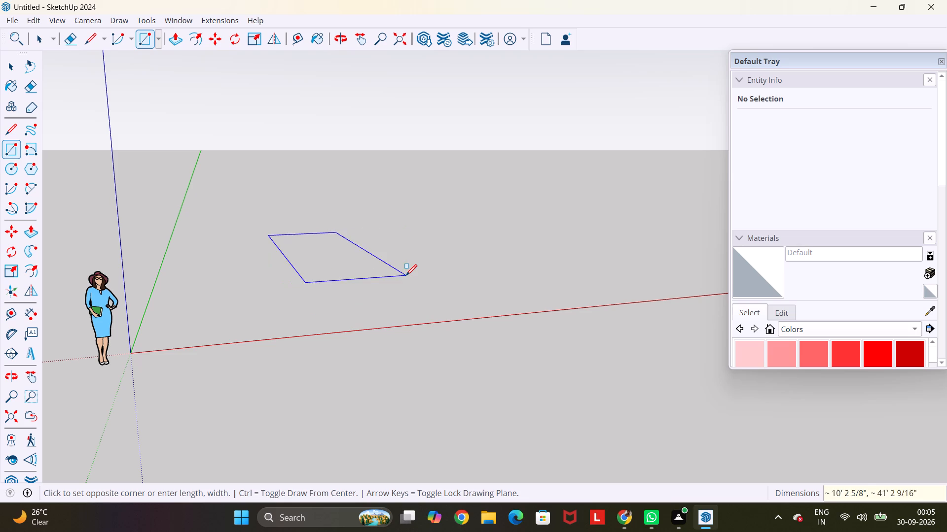
key("Left")
key("Left")
key("Left")
key("Left")
key("BackSpace")
key("BackSpace")
type("14',16'")
key("Return")
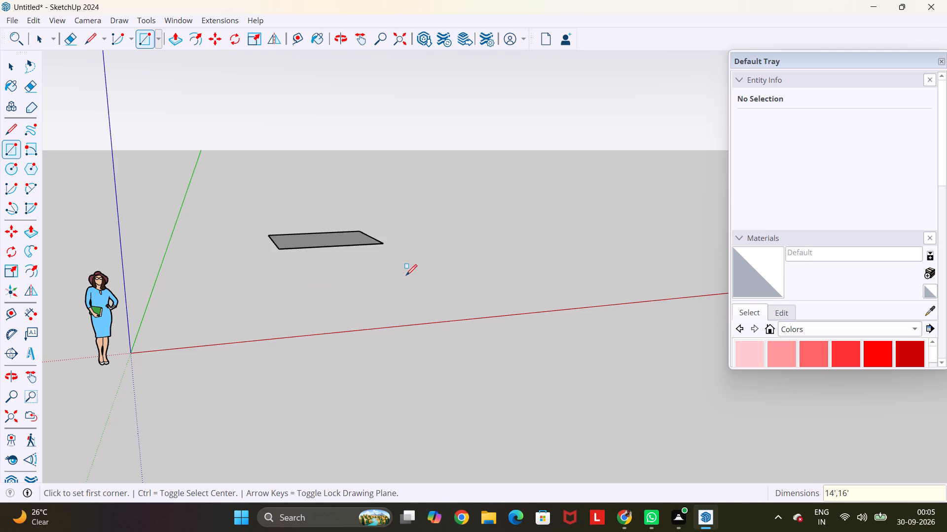
Measure the rectangle's side edge between its two corners with the Tape Measure.
scroll(320, 152, "up", 3)
scroll(314, 206, "up", 6)
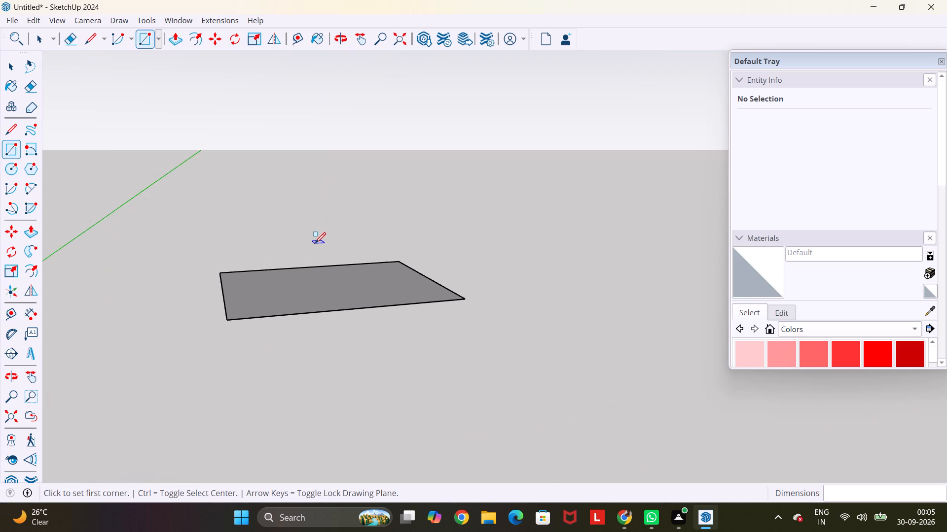
key("space")
type("t")
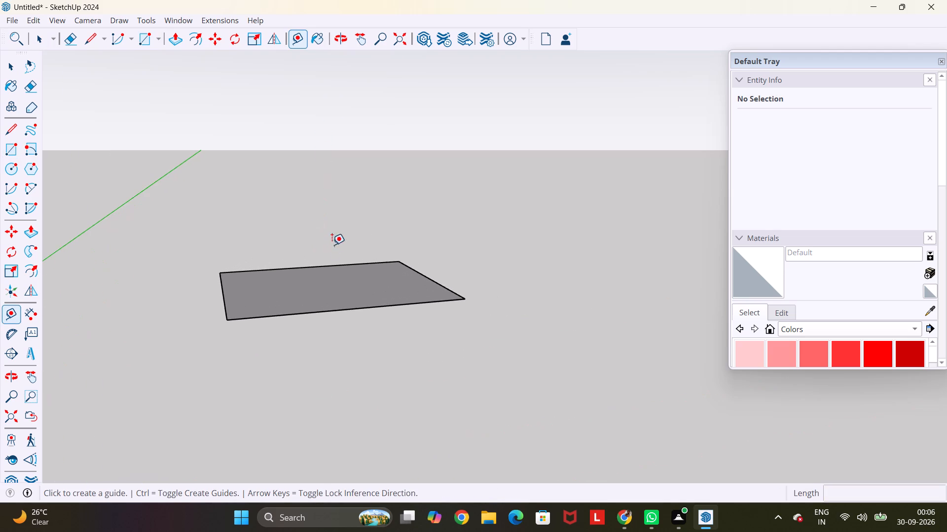
left_click(227, 319)
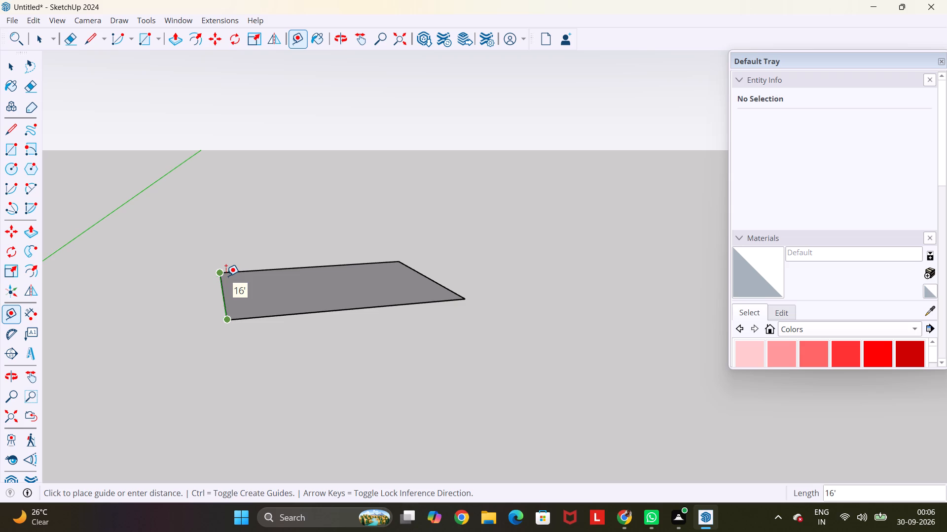
key("space")
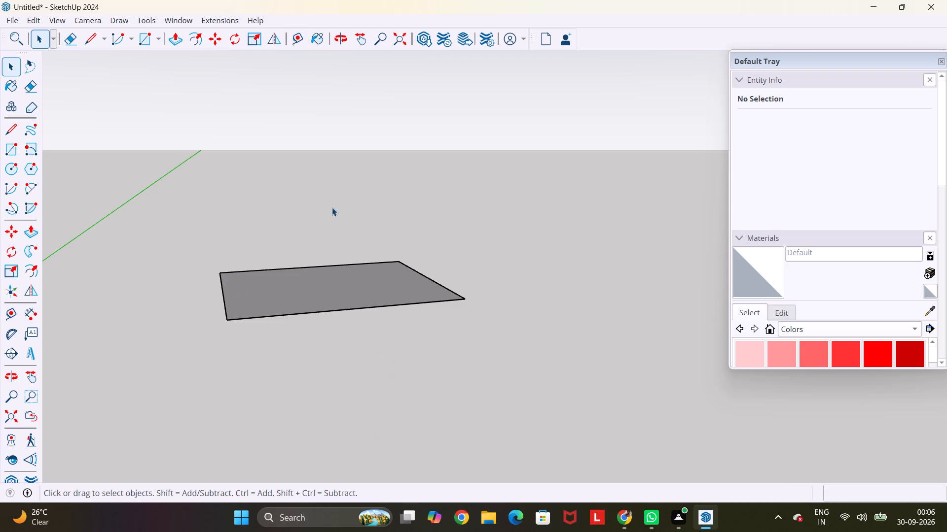
Offset the rectangle's outline inward by 9".
middle_click_drag(321, 295, 319, 427)
scroll(319, 427, "down", 3)
middle_click_drag(344, 372, 344, 375)
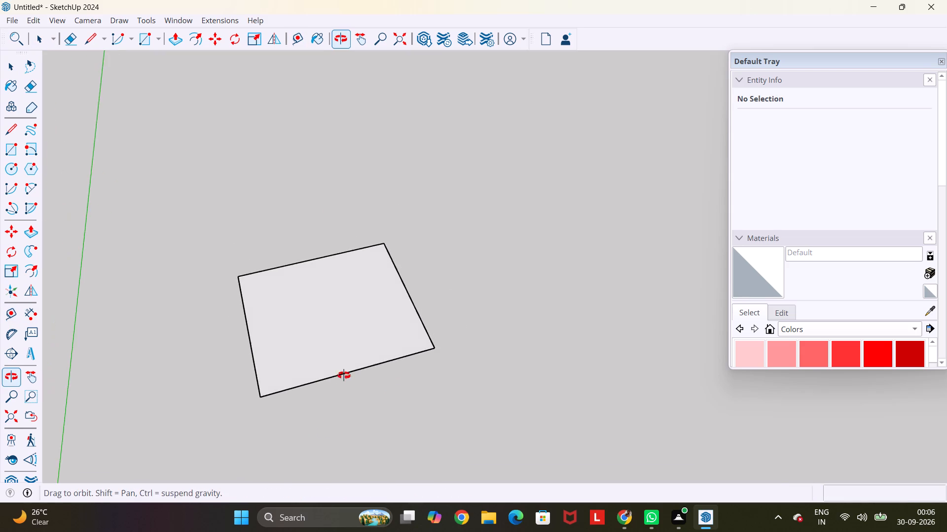
middle_click_drag(344, 375, 249, 368)
middle_click_drag(315, 363, 362, 419)
scroll(362, 419, "up", 3)
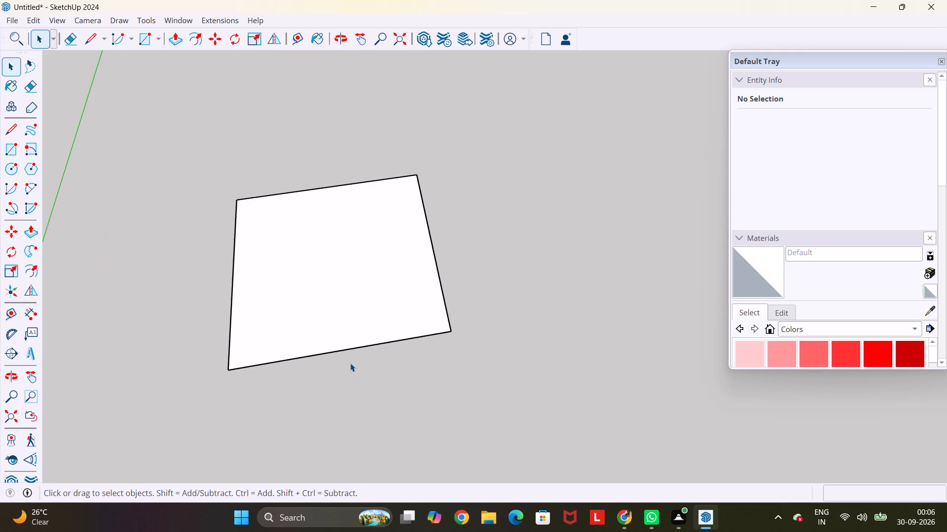
middle_click_drag(350, 358, 335, 324)
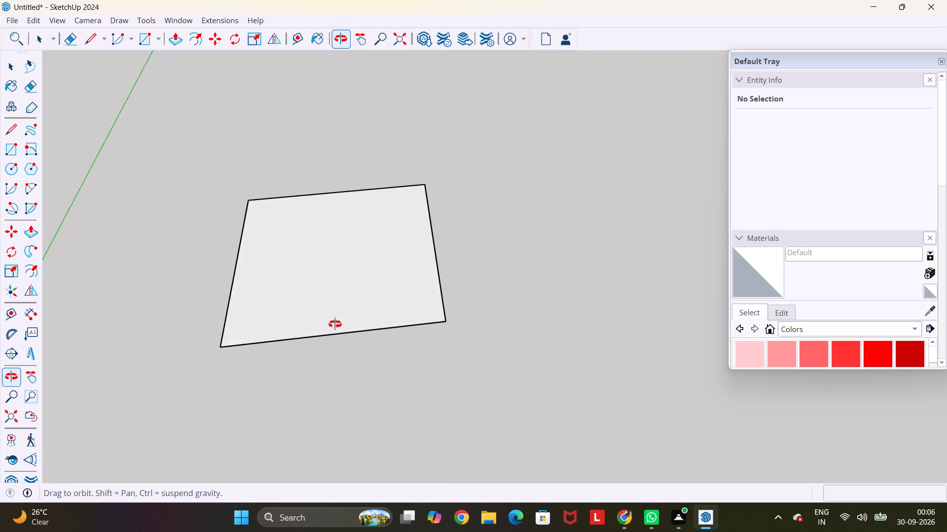
middle_click_drag(335, 324, 337, 343)
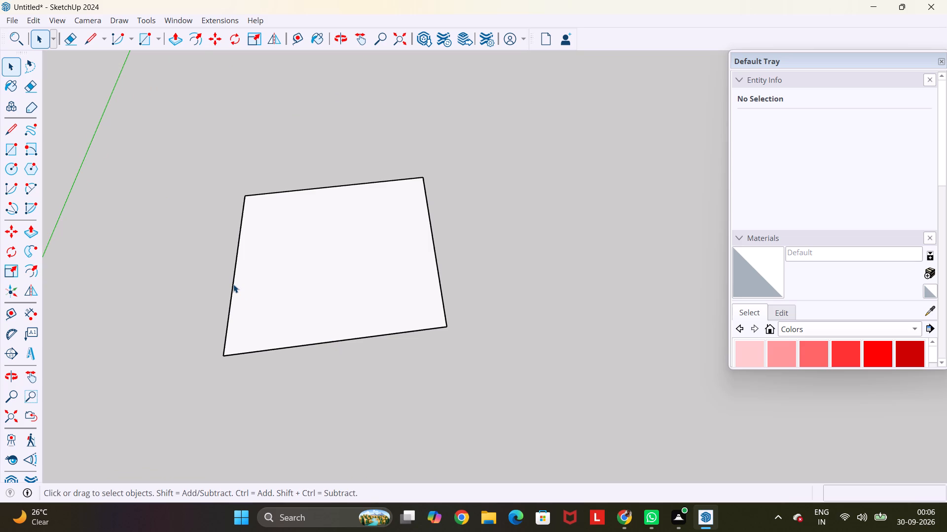
key("f")
left_click(256, 242)
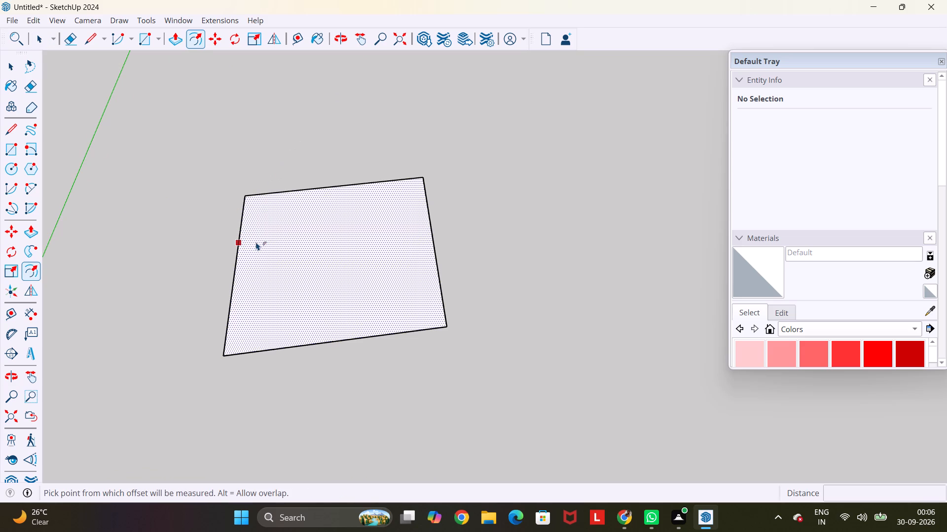
type("9\"")
key("Return")
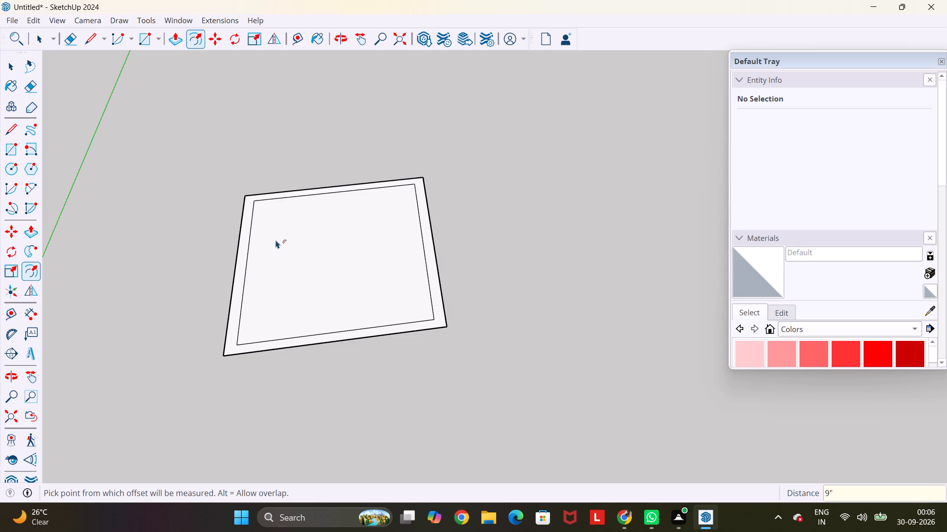
Move the inner face 9" toward the front so its front edge lies on the outer rectangle's front edge.
key("m")
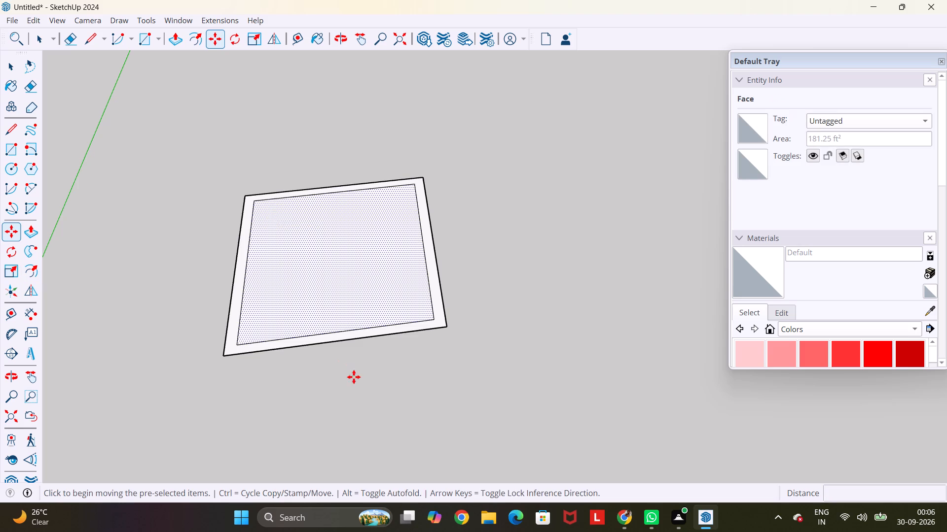
left_click(332, 333)
left_click(331, 345)
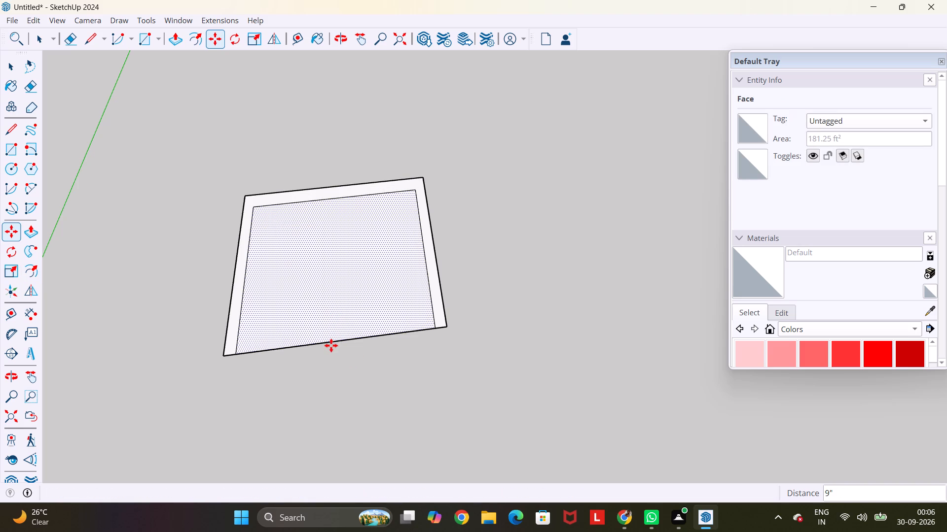
Delete the inner face and its front edge, leaving a U-shaped wall outline open at the front.
middle_click_drag(398, 359, 380, 326)
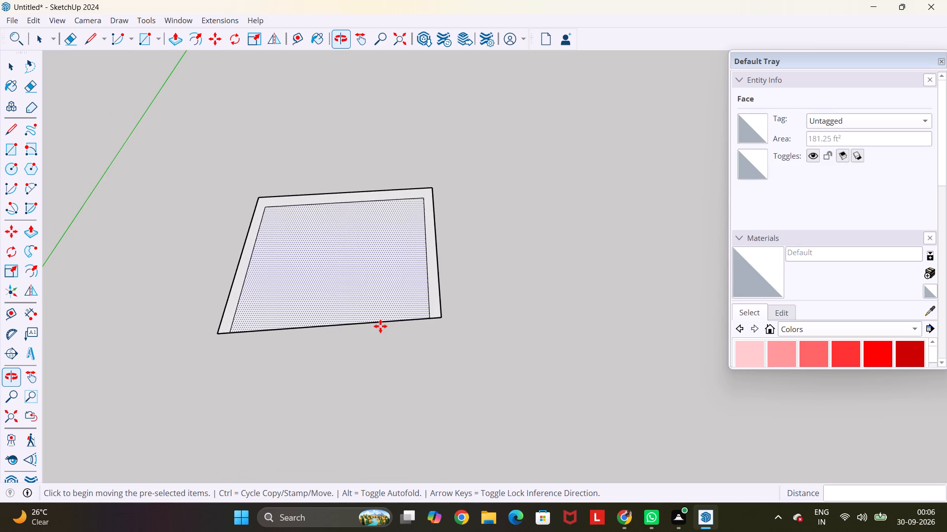
key("space")
left_click(380, 305)
key("Delete")
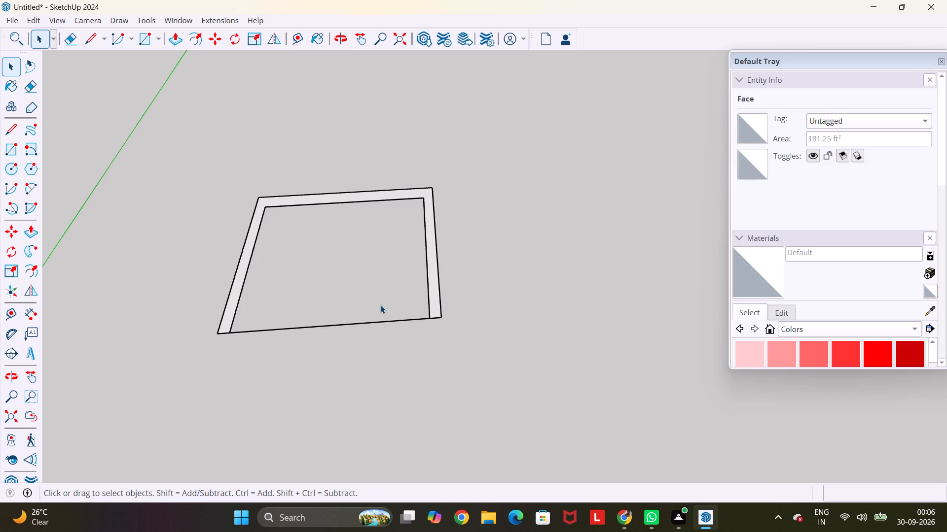
left_click(367, 323)
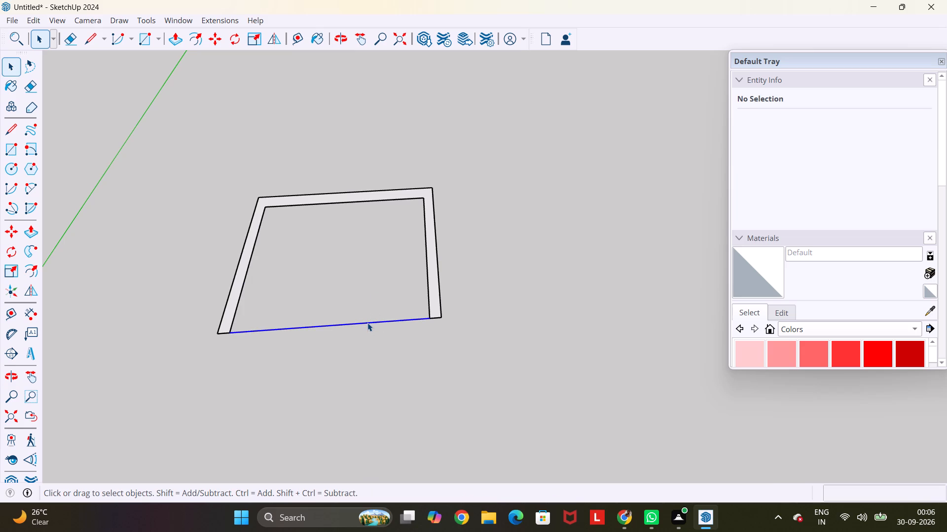
key("Delete")
Draw a vertical 14' by 6" rotated rectangle below the outer back edge of the U-shaped wall outline.
middle_click_drag(293, 366, 308, 258)
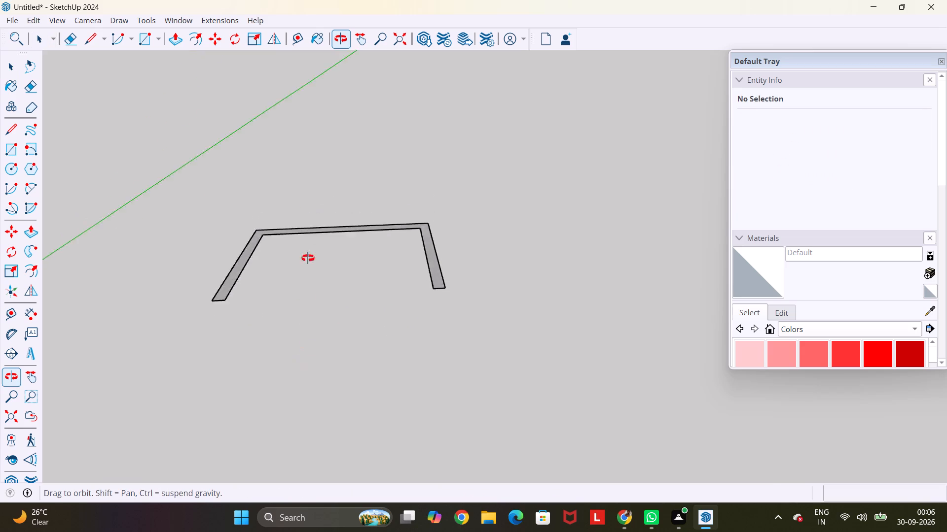
middle_click_drag(308, 258, 308, 127)
scroll(294, 99, "up", 1)
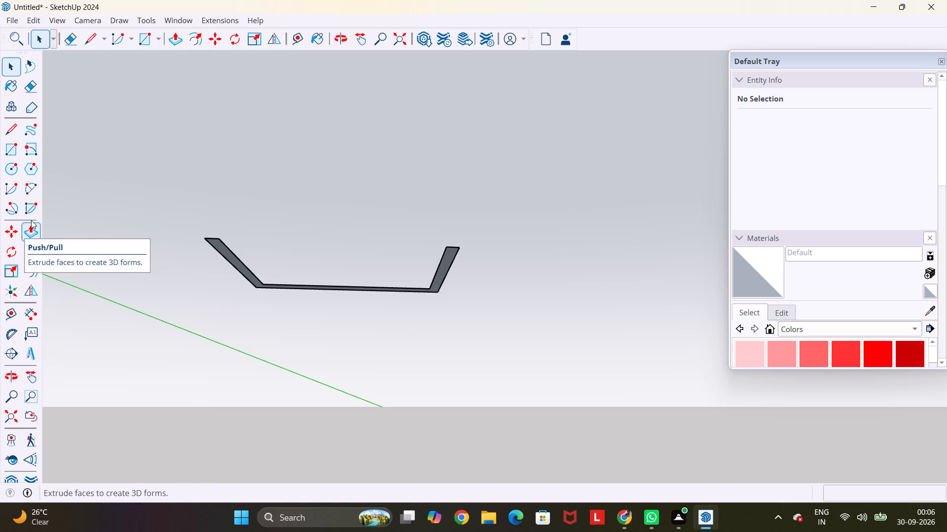
left_click(35, 152)
scroll(402, 355, "up", 5)
scroll(456, 257, "up", 4)
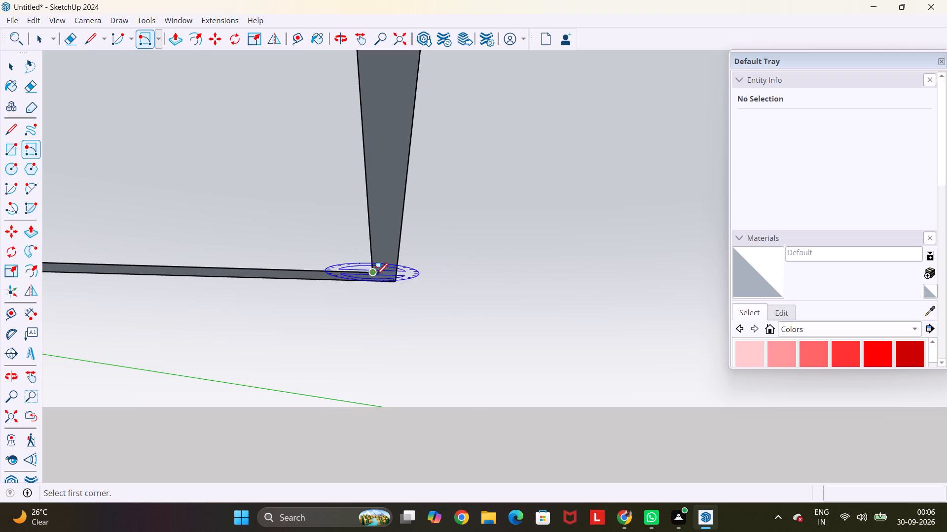
left_click(395, 276)
scroll(395, 276, "down", 9)
scroll(212, 300, "up", 2)
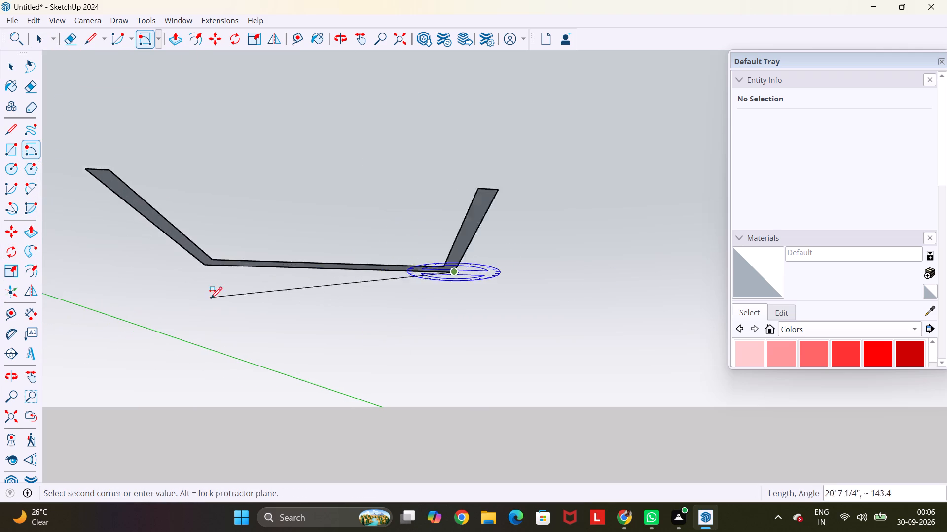
scroll(210, 298, "up", 9)
left_click(197, 241)
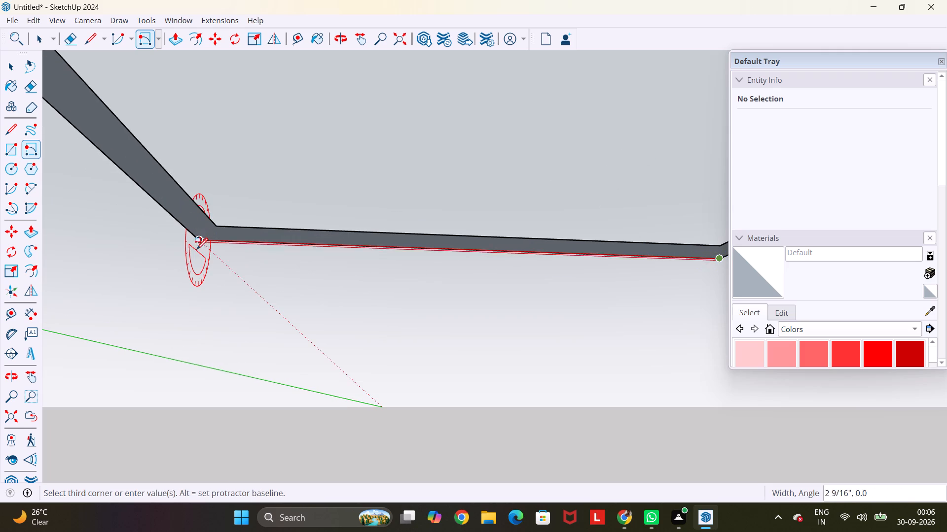
type("6\"")
key("Return")
scroll(210, 258, "down", 9)
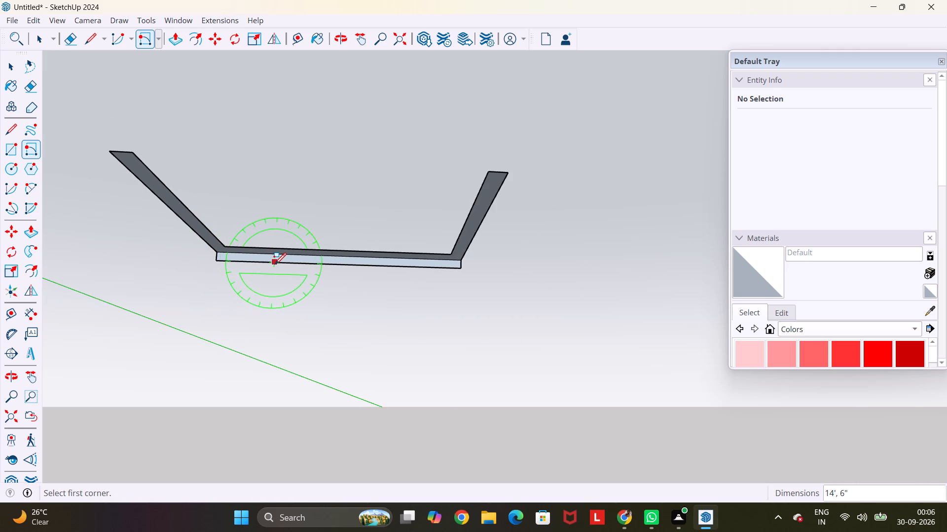
Push/Pull the 6" high strip 16' to the front ends of the side walls, forming the floor slab.
key("p")
scroll(318, 266, "up", 5)
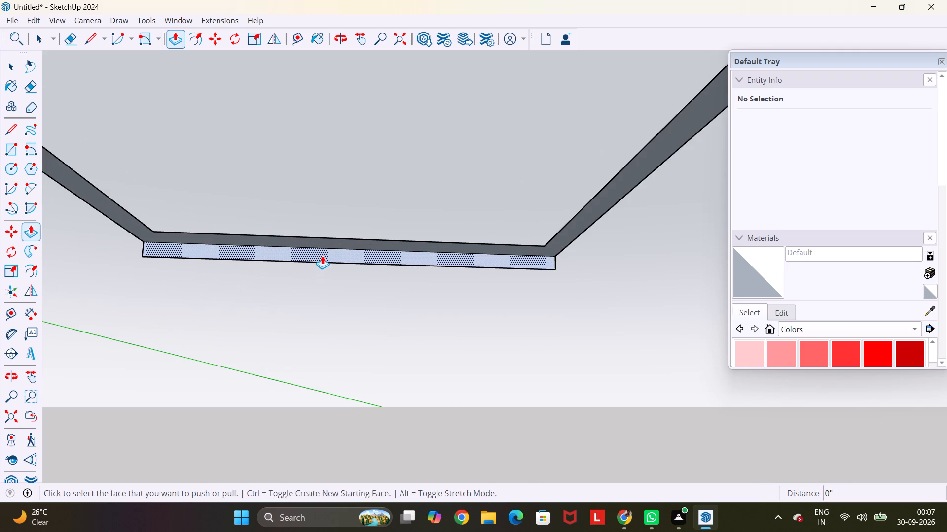
left_click(324, 254)
scroll(324, 254, "down", 12)
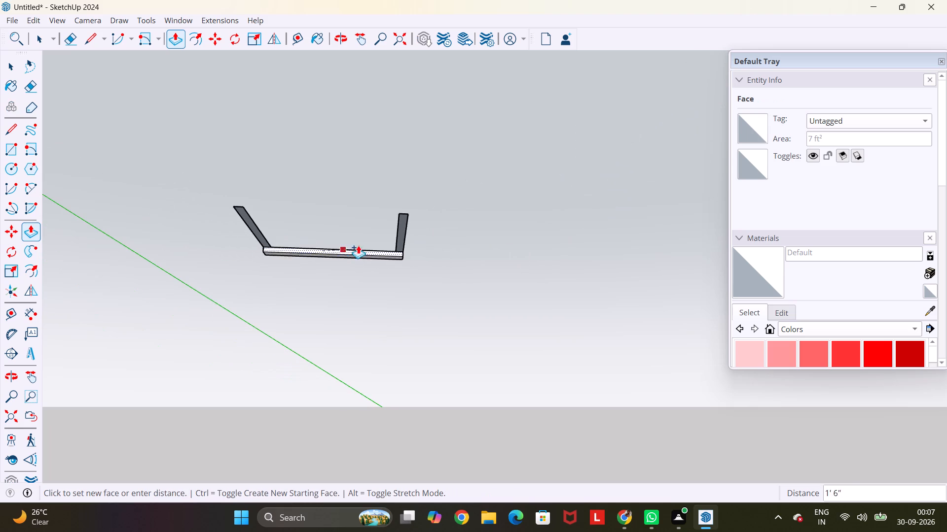
middle_click_drag(403, 219, 367, 383)
scroll(398, 331, "up", 4)
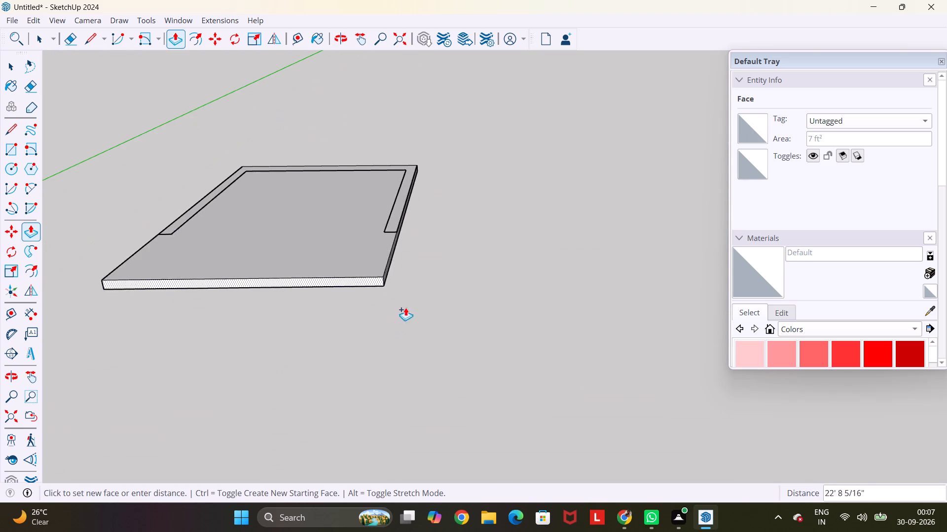
left_click(389, 233)
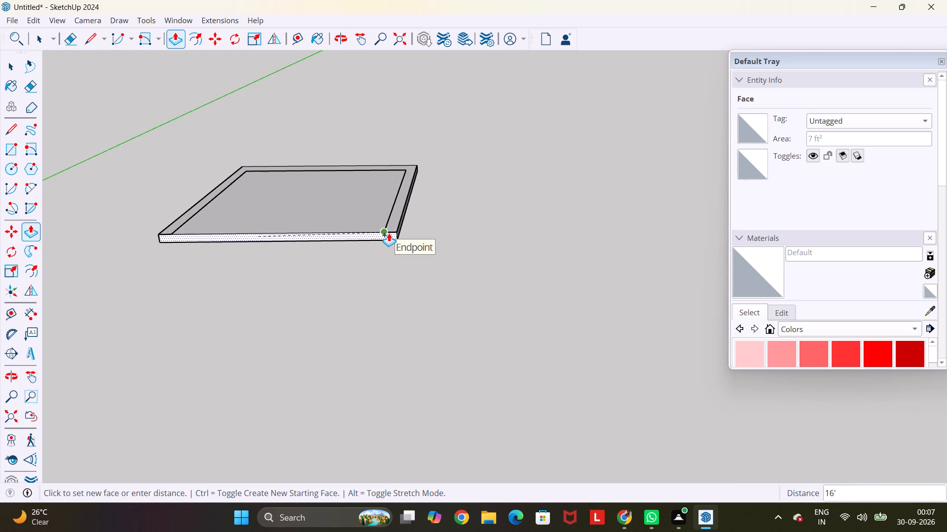
scroll(389, 233, "down", 1)
middle_click_drag(376, 237, 402, 343)
scroll(402, 343, "down", 7)
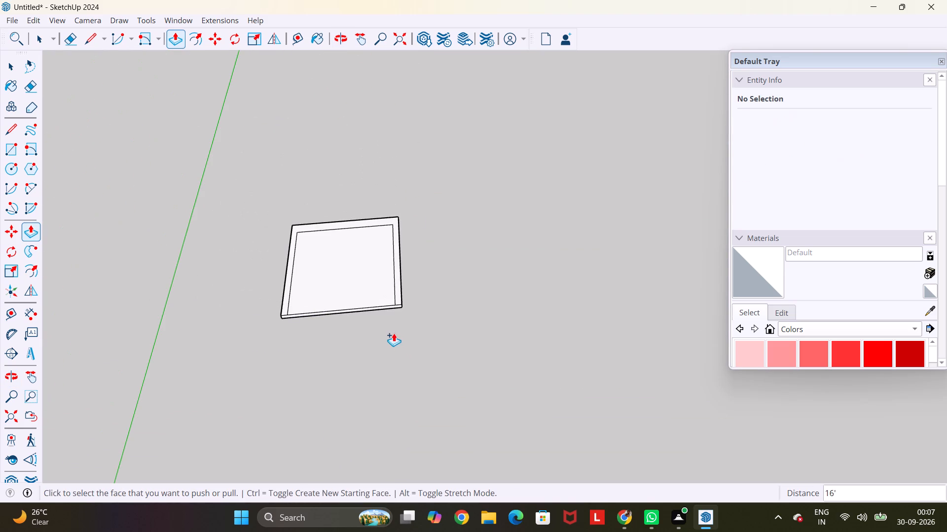
Switch to File Explorer and look through the Downloads folder's model and image files, then return to the SketchUp model.
key("space")
scroll(339, 264, "up", 9)
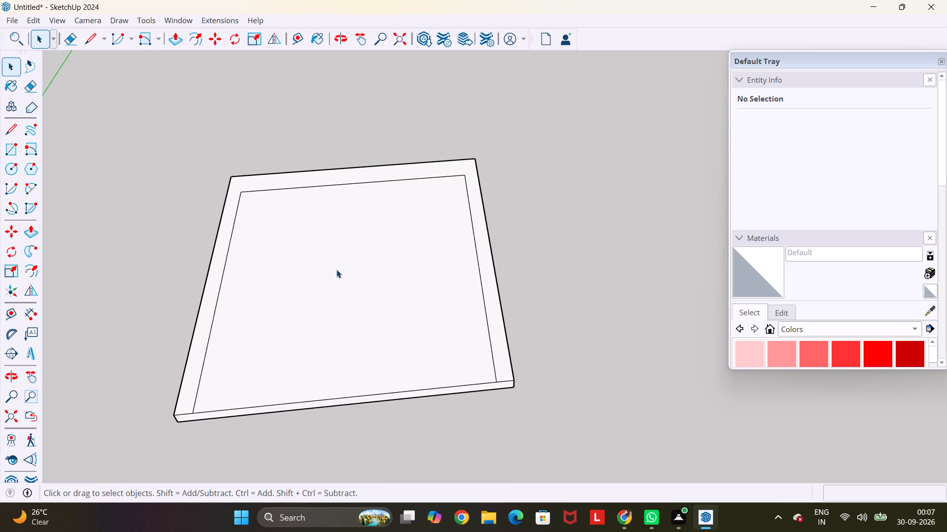
left_click(484, 522)
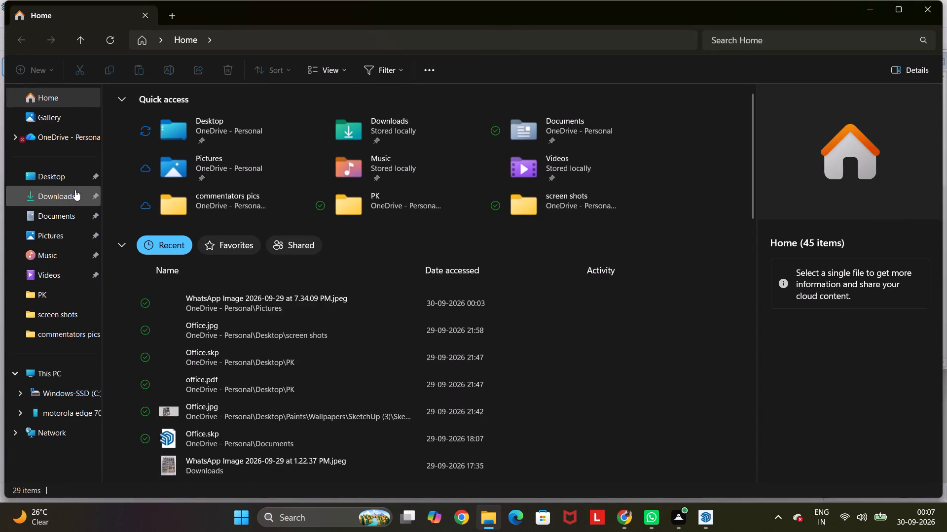
left_click(73, 191)
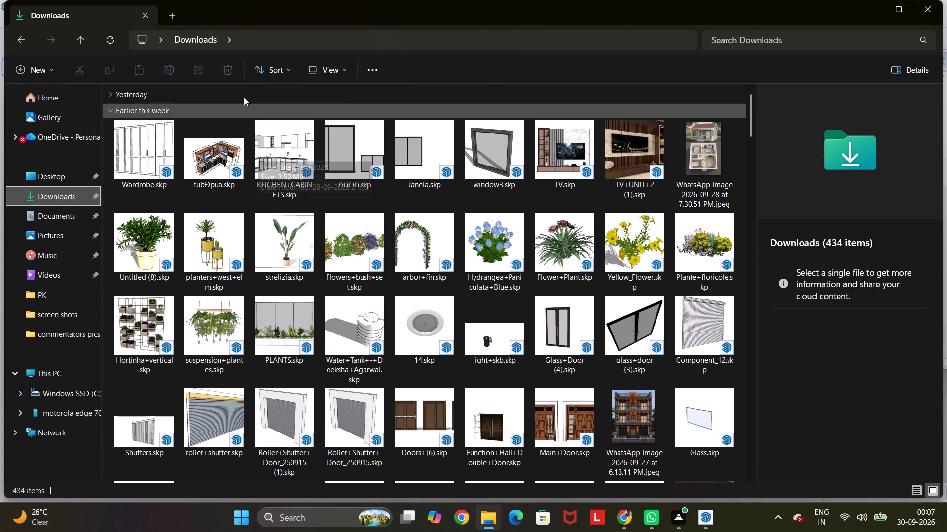
left_click(109, 40)
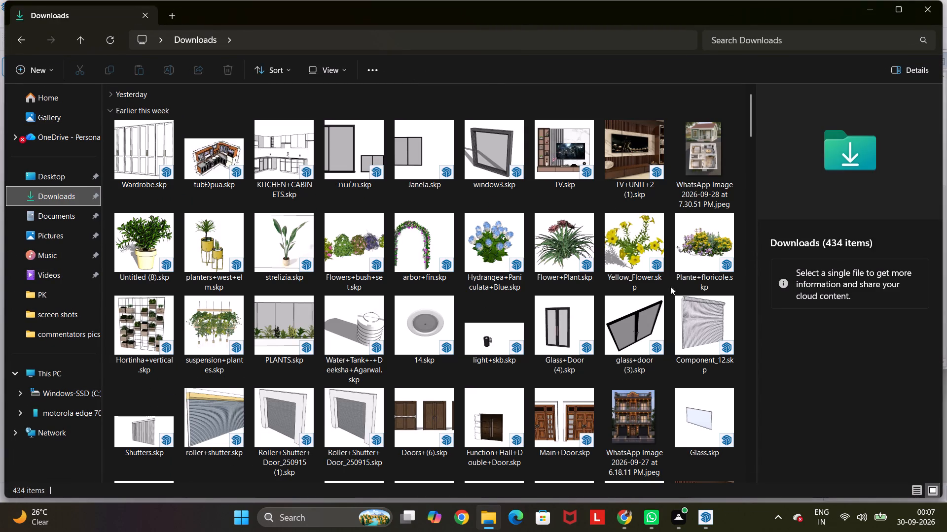
scroll(585, 281, "down", 1)
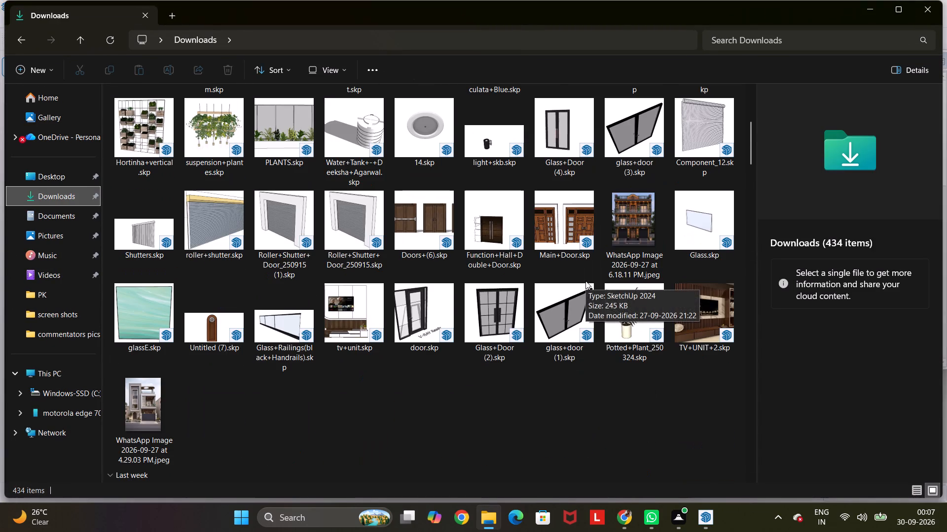
scroll(585, 281, "down", 1)
scroll(546, 277, "up", 3)
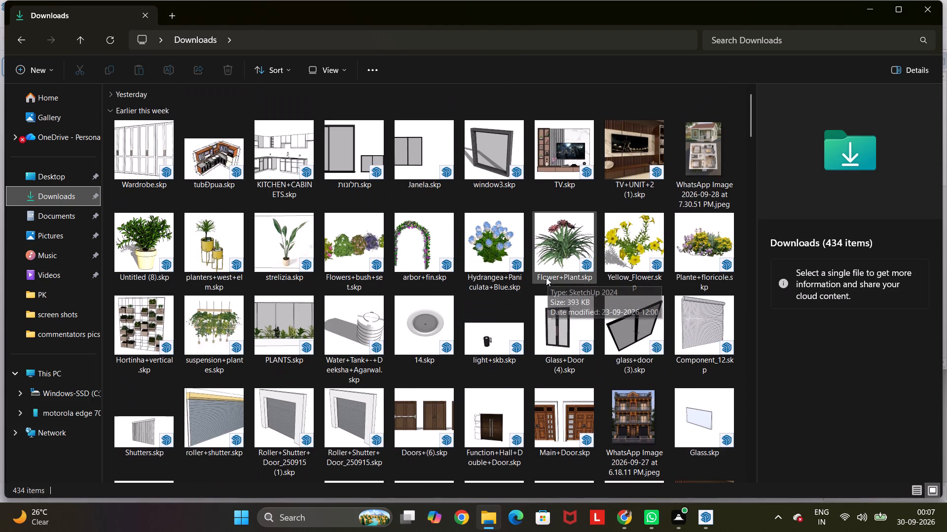
scroll(546, 277, "up", 6)
scroll(543, 276, "down", 6)
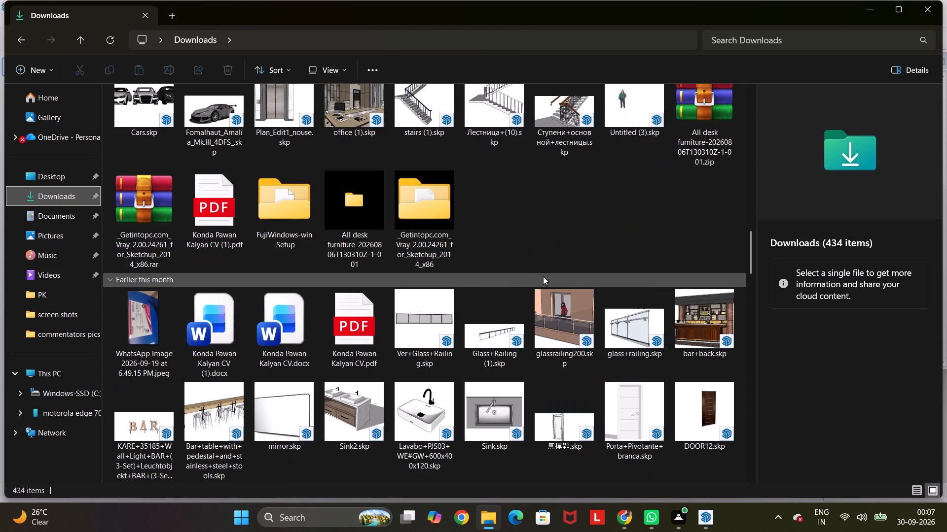
scroll(543, 276, "down", 2)
scroll(543, 276, "up", 1)
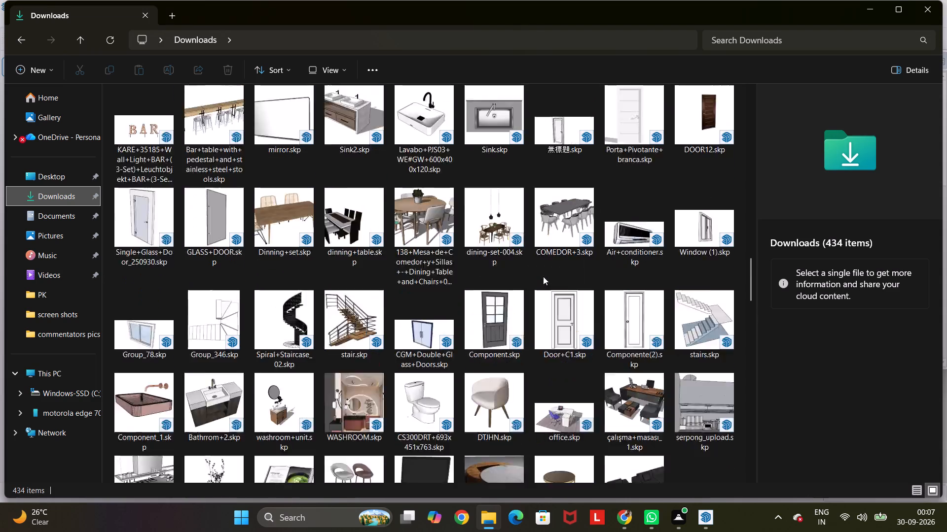
scroll(543, 276, "up", 8)
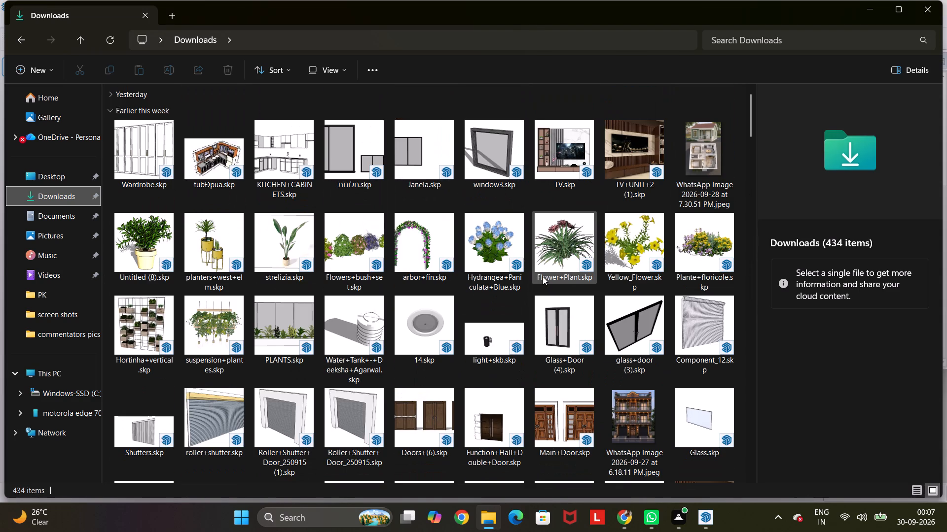
scroll(543, 276, "down", 2)
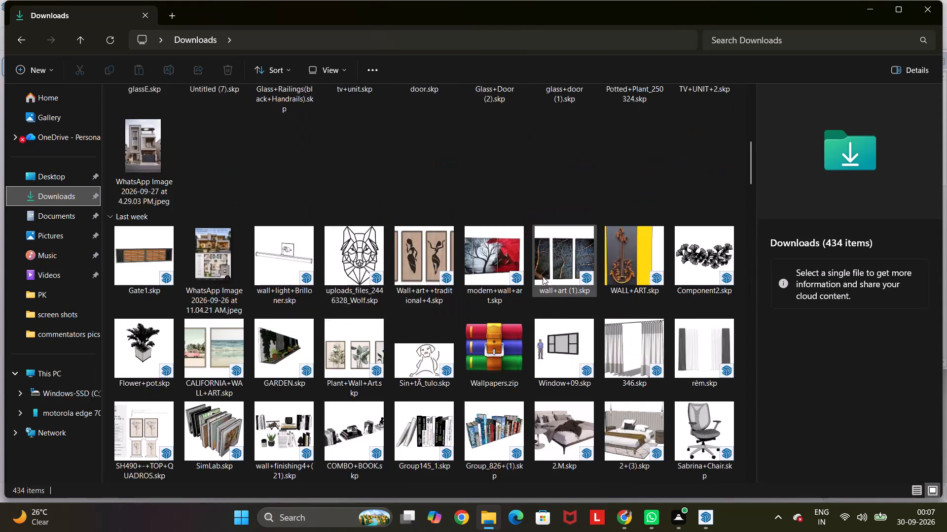
scroll(543, 276, "down", 2)
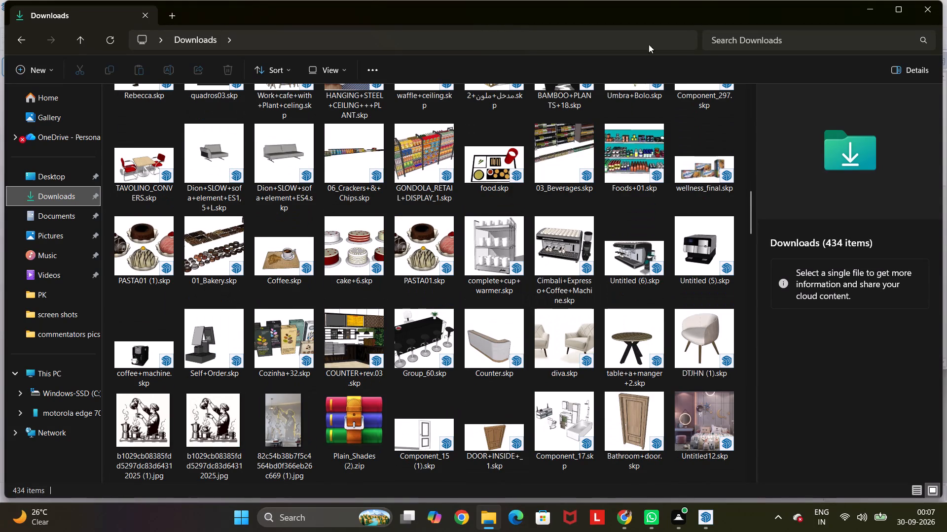
left_click(865, 7)
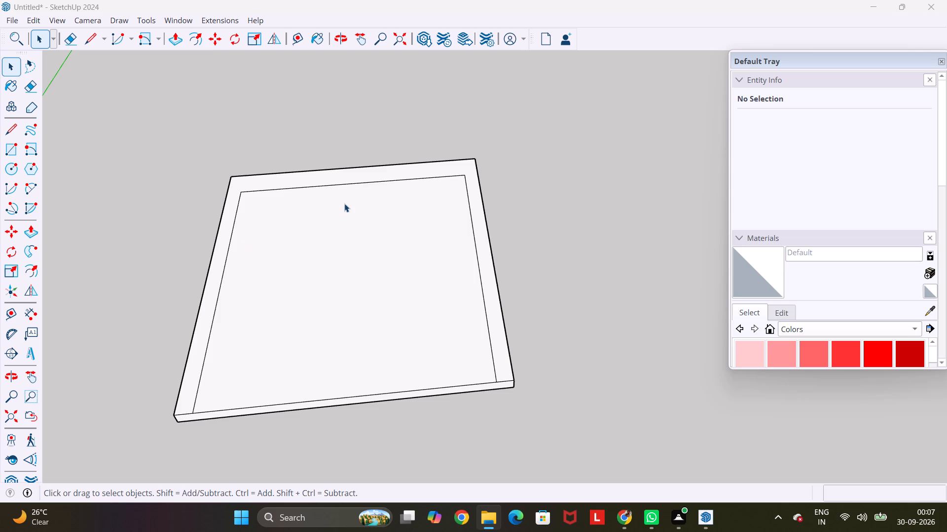
Push/Pull the U-shaped wall outline up 10.5' to raise the three room walls.
key("p")
scroll(478, 178, "up", 4)
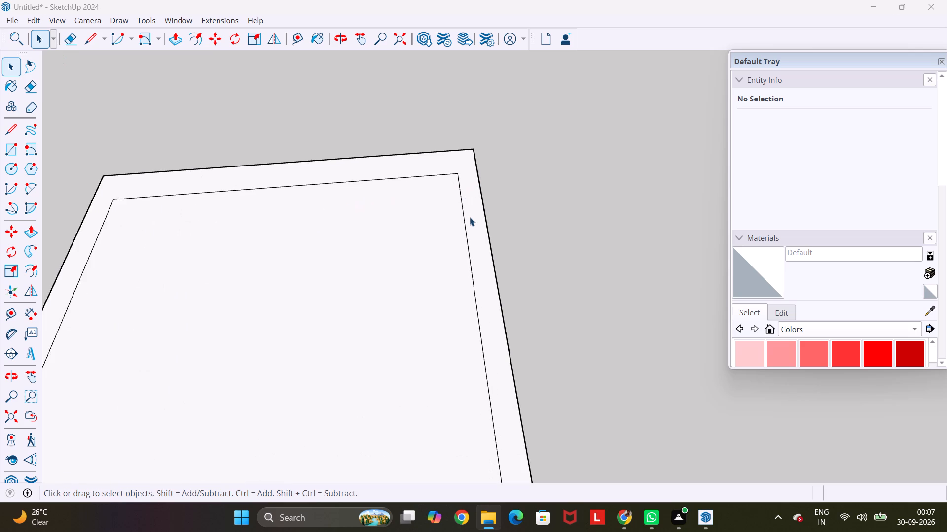
left_click(599, 198)
key("space")
key("Escape")
key("p")
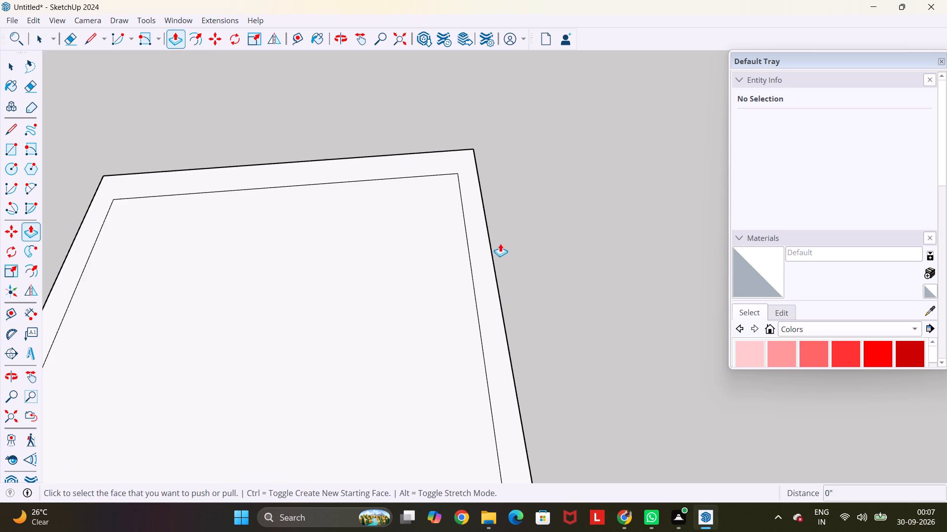
left_click(485, 253)
scroll(492, 143, "down", 7)
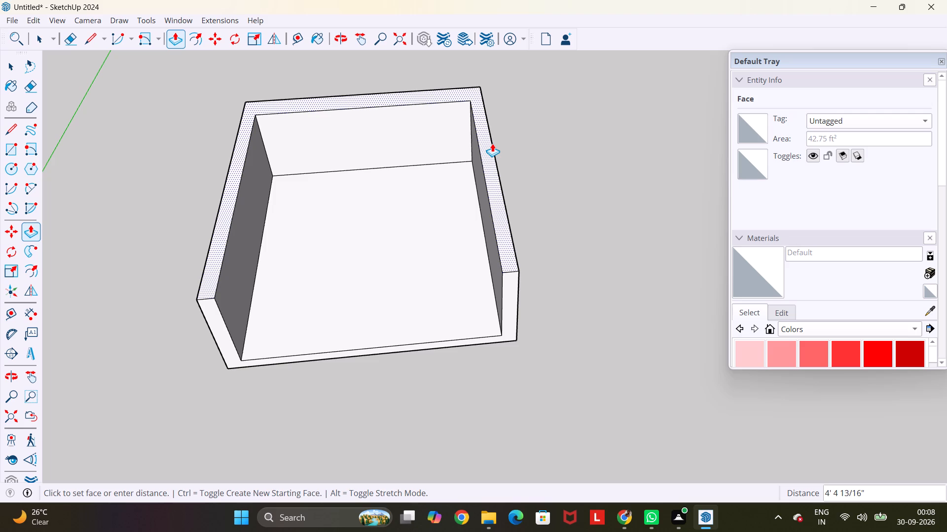
type("10")
type(".5'")
key("Return")
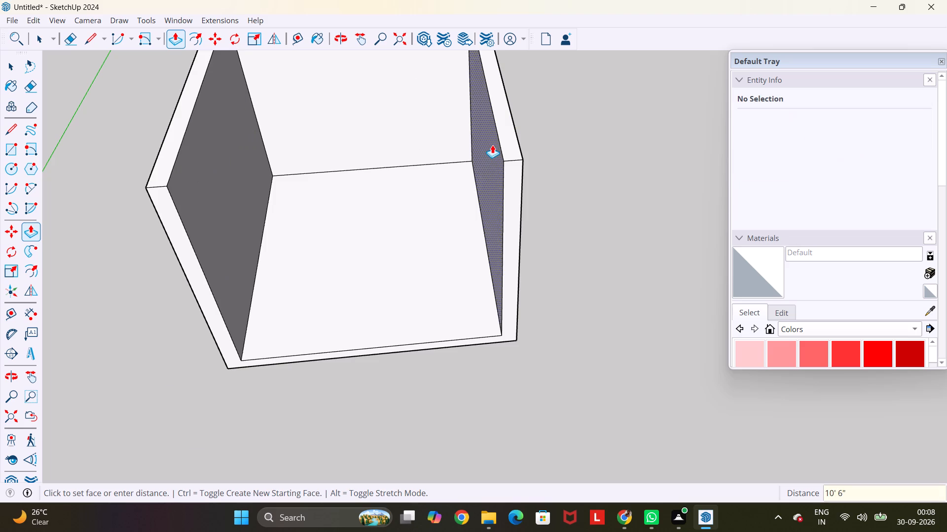
scroll(492, 145, "down", 8)
key("Escape")
key("space")
Copy the vertical inner corner edge between the left and back walls 3" along the back wall's inner face.
scroll(400, 102, "up", 2)
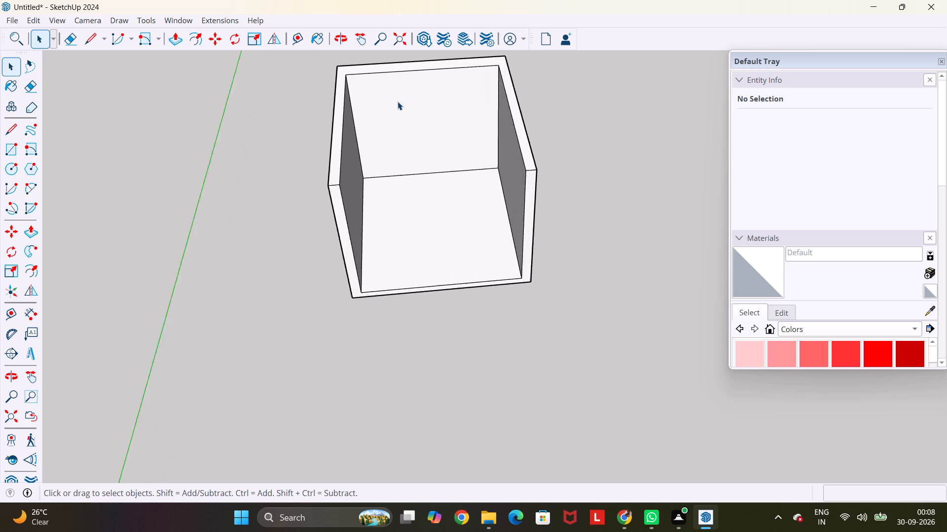
scroll(398, 101, "up", 3)
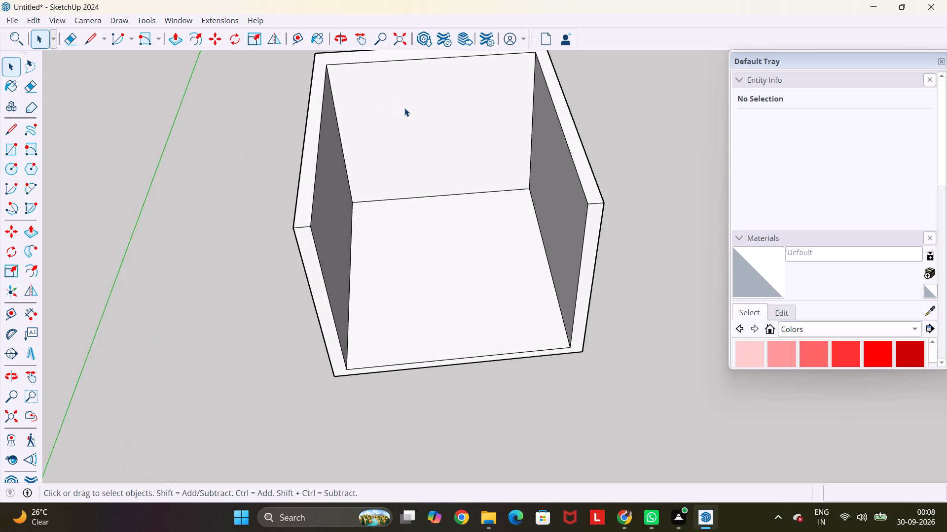
scroll(408, 108, "down", 4)
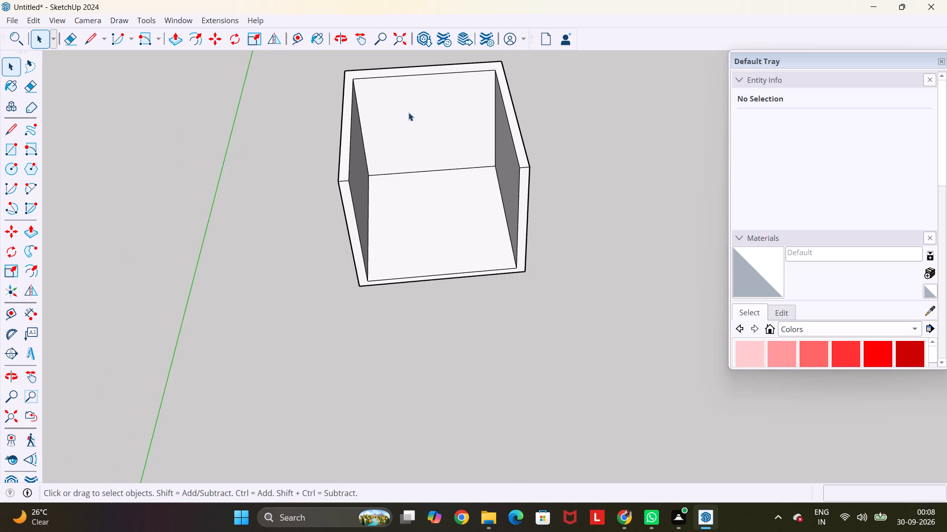
middle_click_drag(393, 133, 365, 123)
scroll(360, 134, "up", 10)
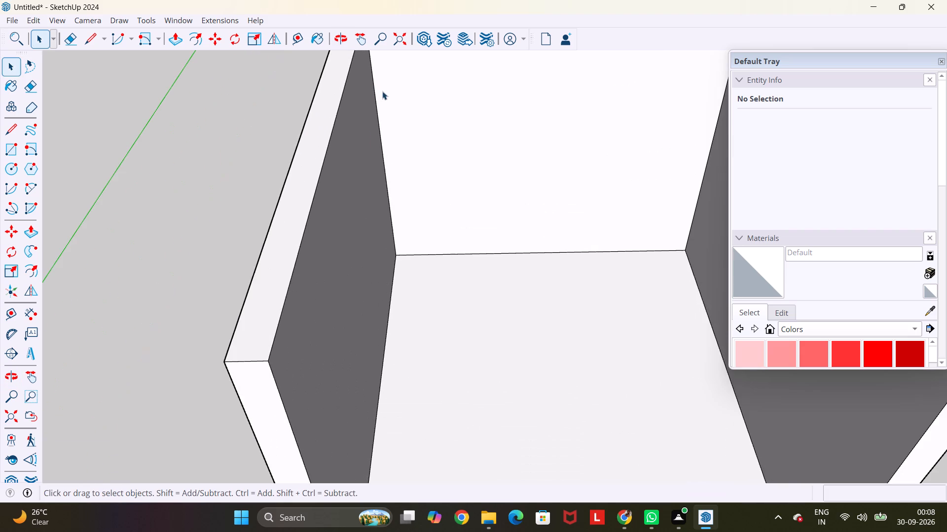
left_click(375, 110)
left_click(377, 109)
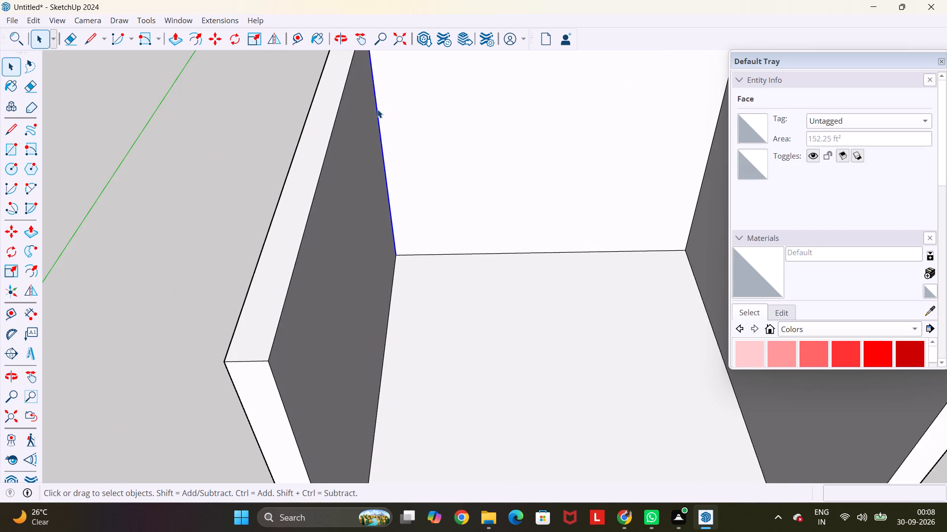
key("m")
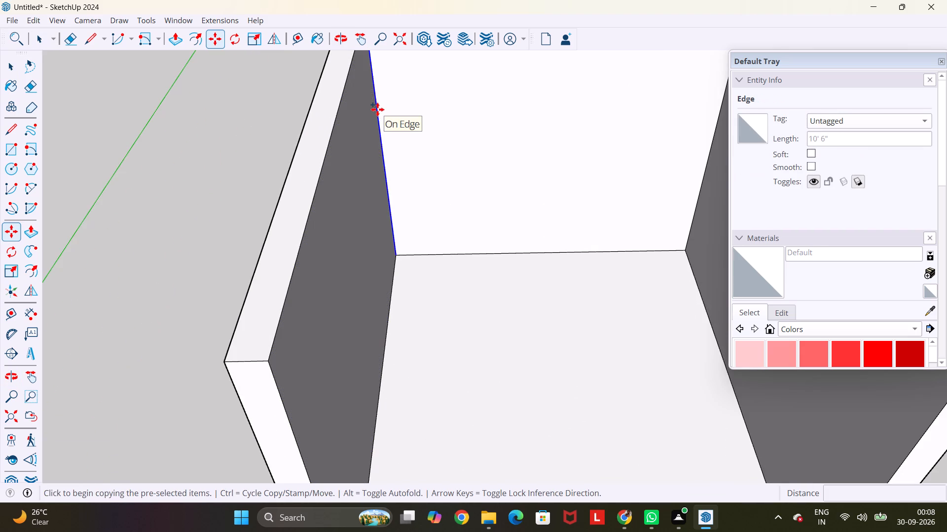
left_click(377, 109)
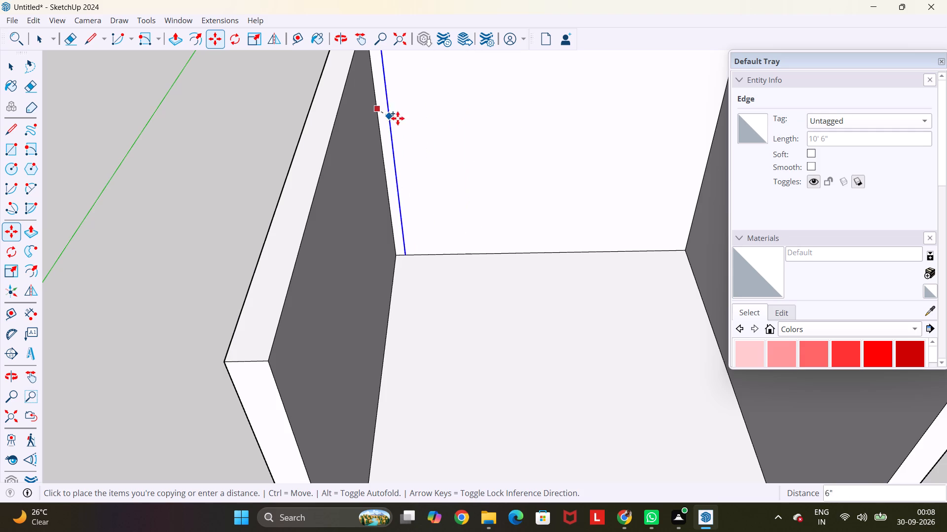
scroll(398, 116, "up", 7)
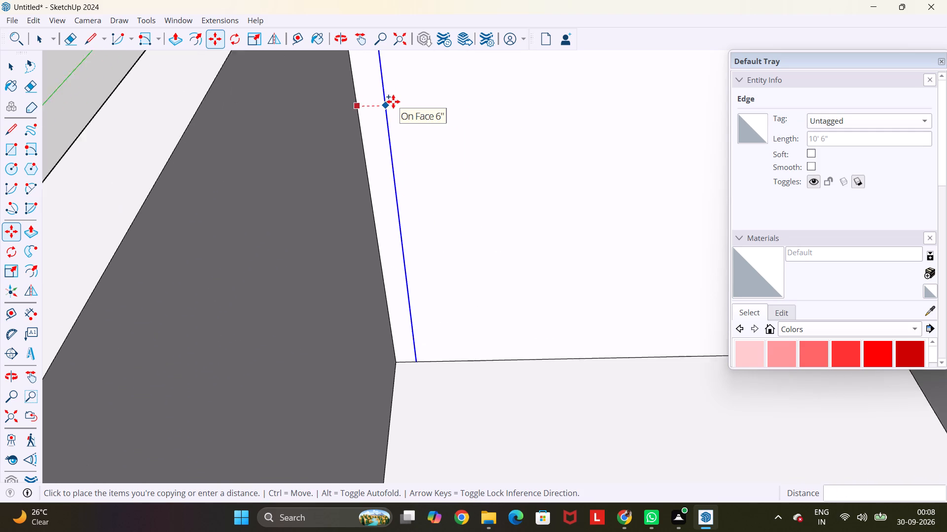
scroll(393, 101, "up", 2)
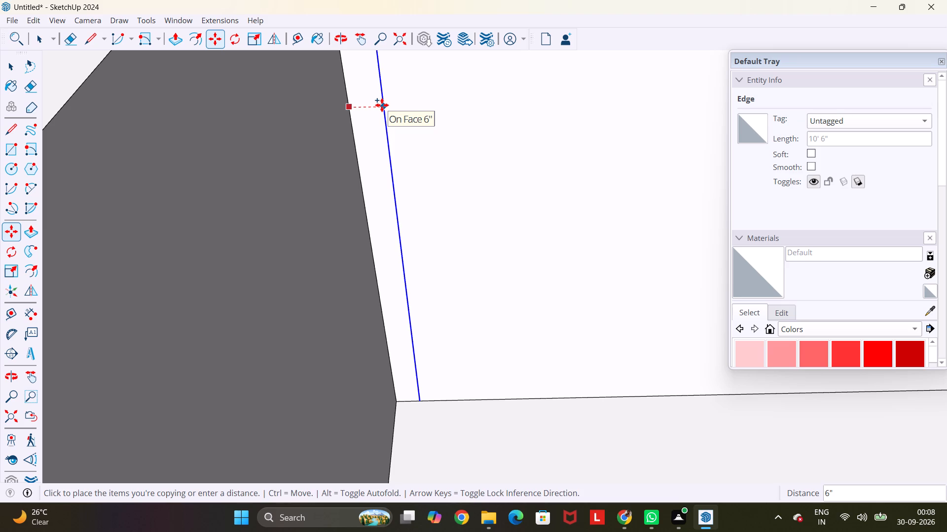
type("3\"")
key("Return")
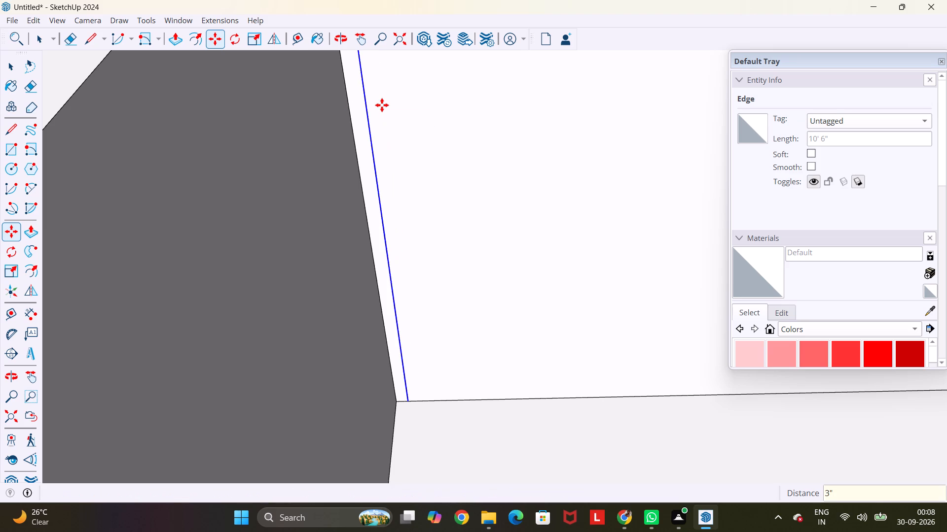
scroll(387, 117, "down", 10)
key("Escape")
key("space")
Make a group from the narrow 3" strip face on the back wall beside the left wall.
middle_click_drag(416, 113, 403, 157)
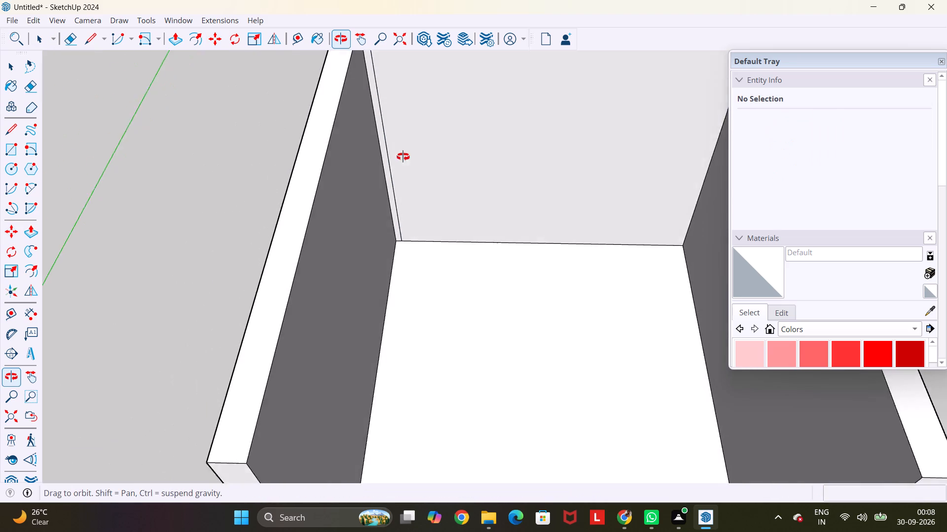
middle_click_drag(403, 157, 398, 180)
scroll(398, 180, "up", 4)
double_click(380, 155)
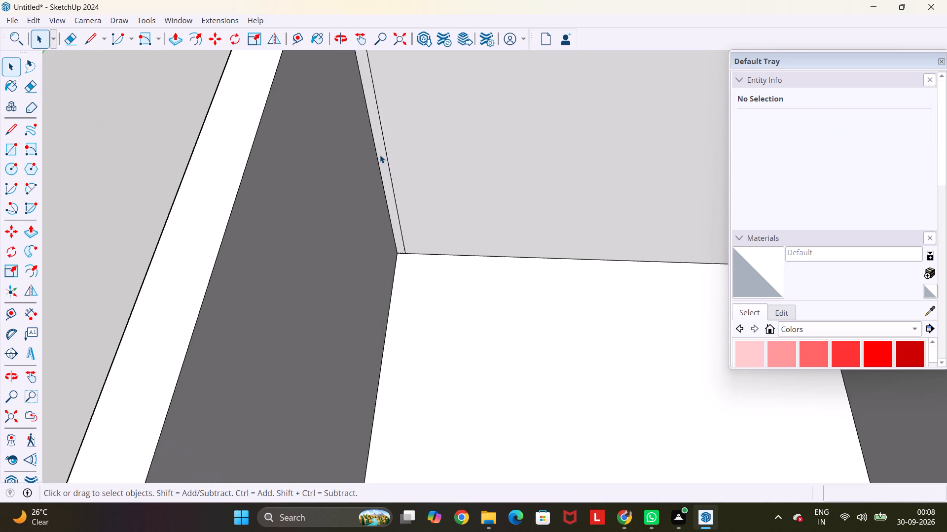
right_click(380, 154)
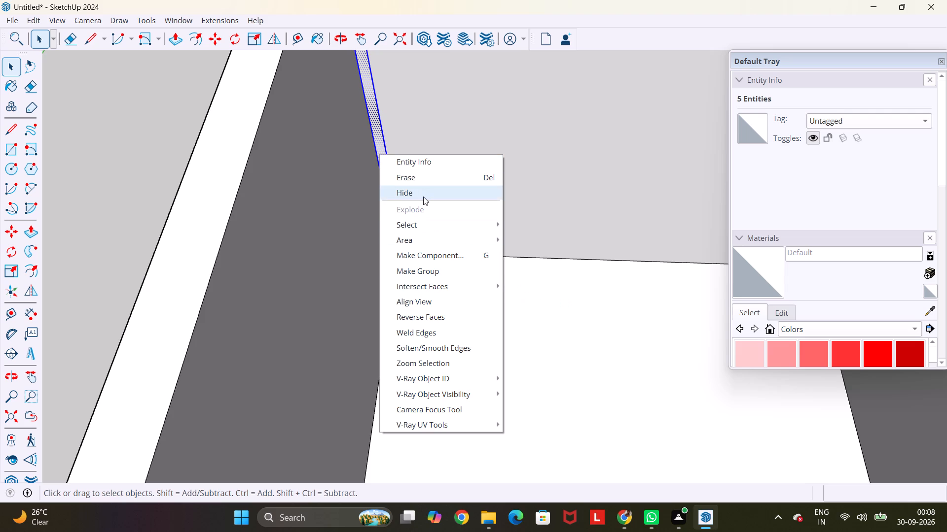
left_click(526, 246)
triple_click(380, 153)
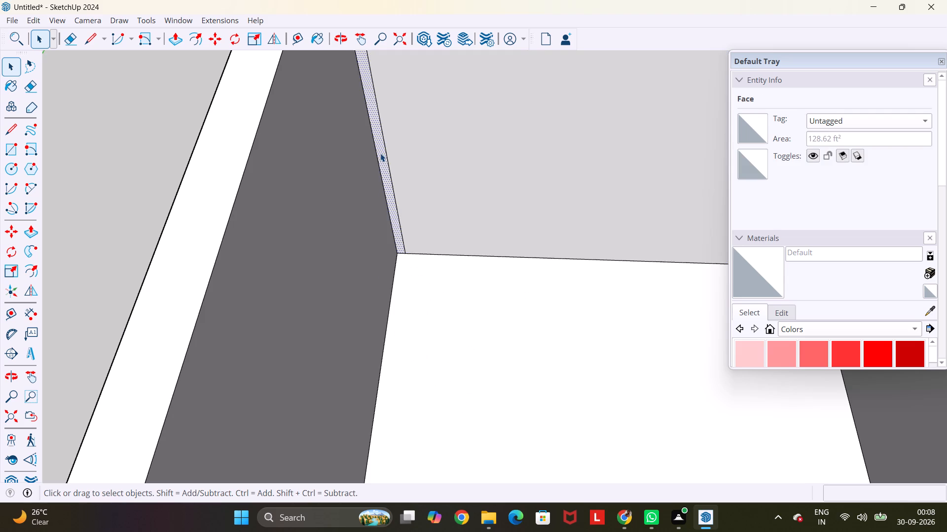
left_click(451, 266)
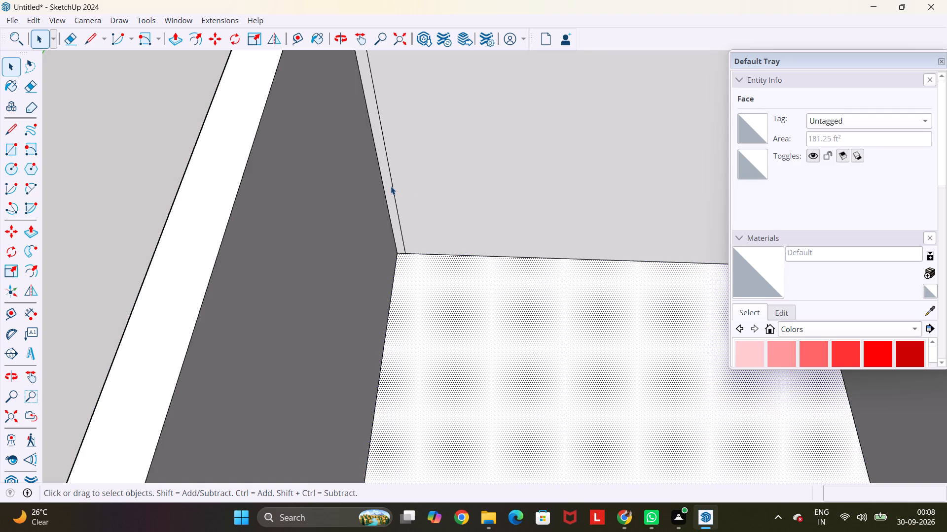
left_click(391, 186)
left_click(387, 189)
right_click(387, 189)
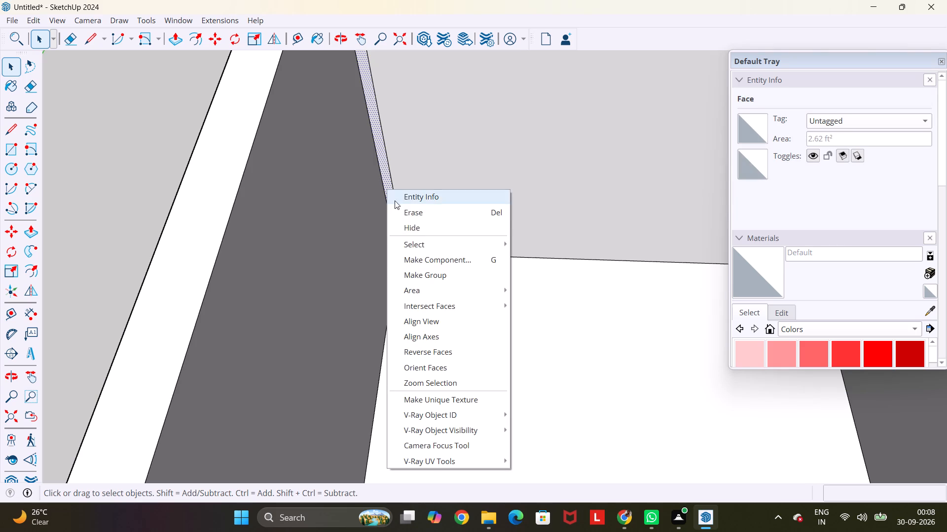
left_click(434, 273)
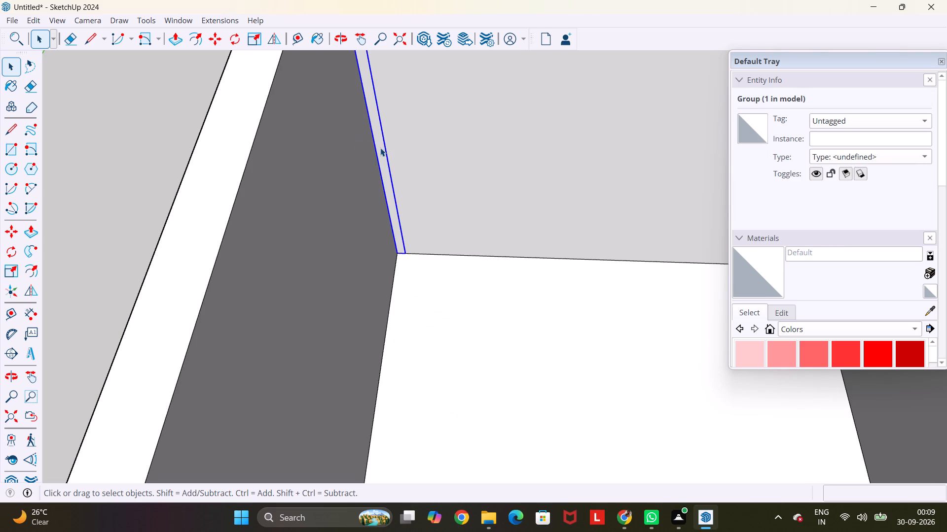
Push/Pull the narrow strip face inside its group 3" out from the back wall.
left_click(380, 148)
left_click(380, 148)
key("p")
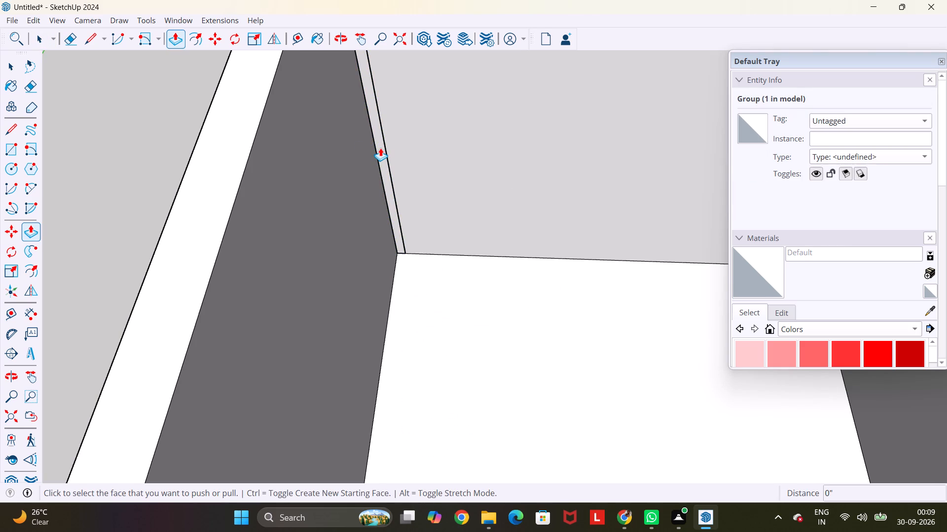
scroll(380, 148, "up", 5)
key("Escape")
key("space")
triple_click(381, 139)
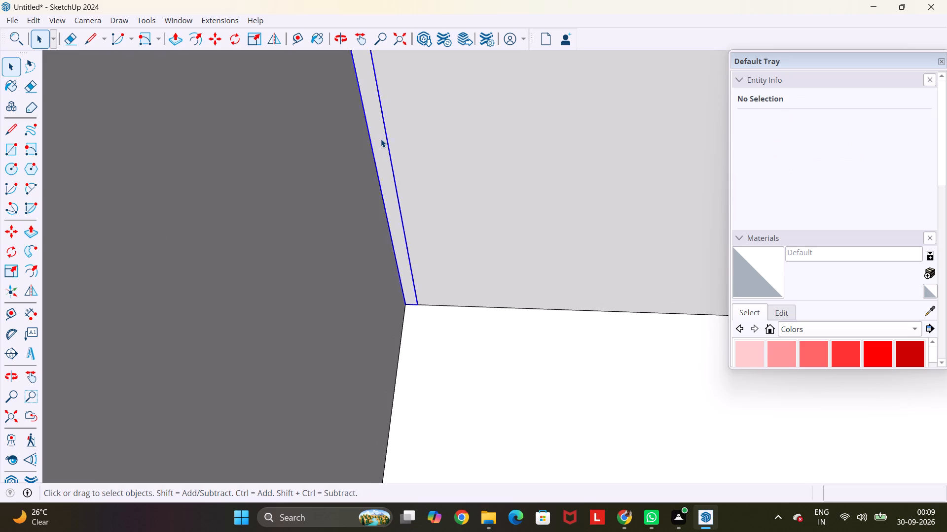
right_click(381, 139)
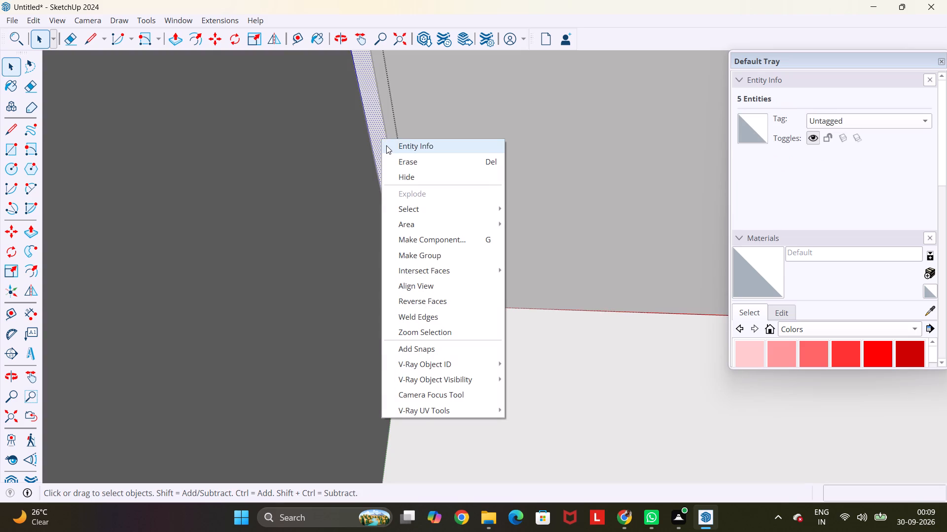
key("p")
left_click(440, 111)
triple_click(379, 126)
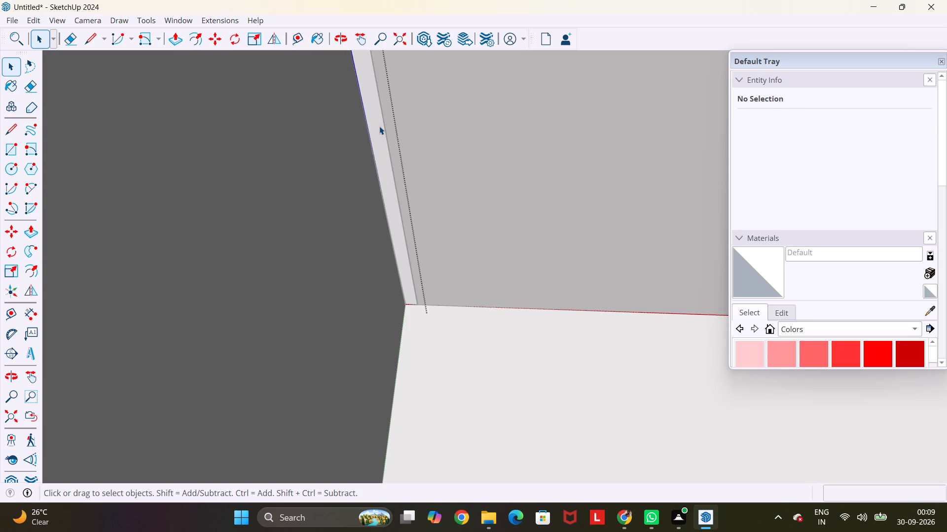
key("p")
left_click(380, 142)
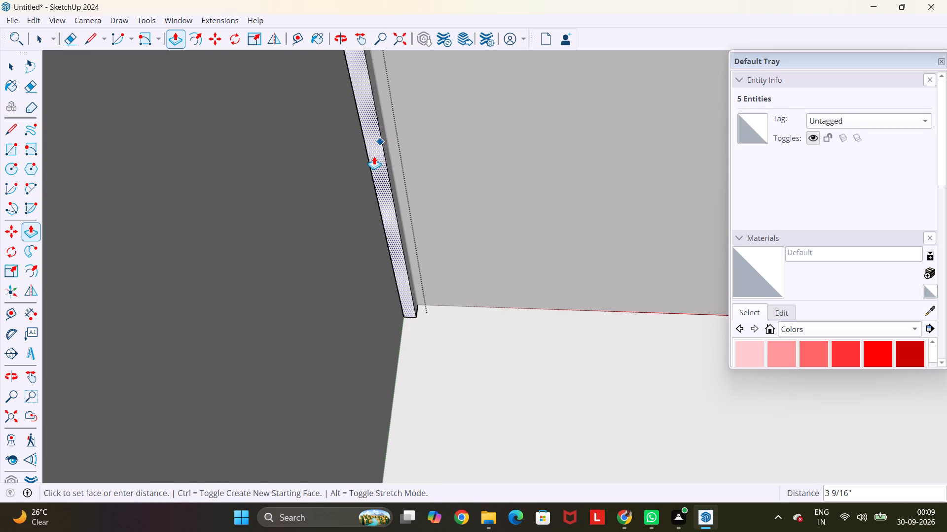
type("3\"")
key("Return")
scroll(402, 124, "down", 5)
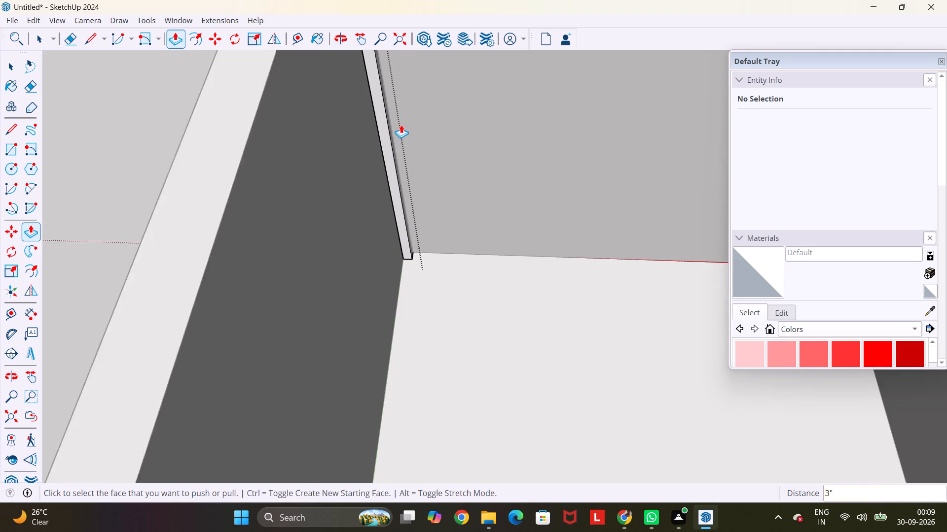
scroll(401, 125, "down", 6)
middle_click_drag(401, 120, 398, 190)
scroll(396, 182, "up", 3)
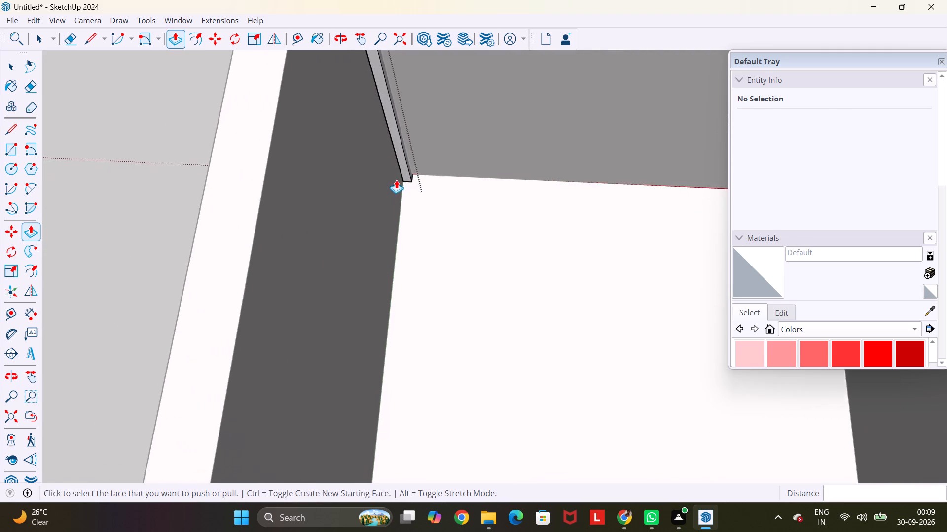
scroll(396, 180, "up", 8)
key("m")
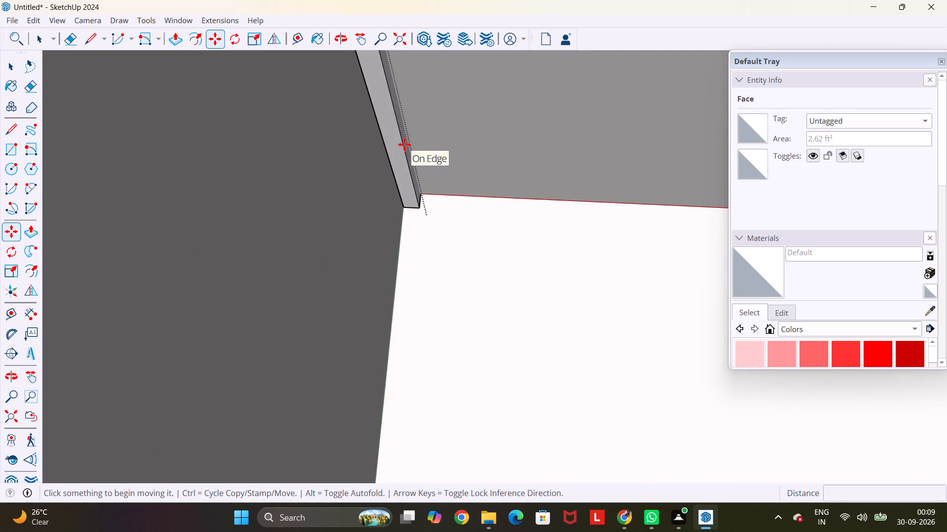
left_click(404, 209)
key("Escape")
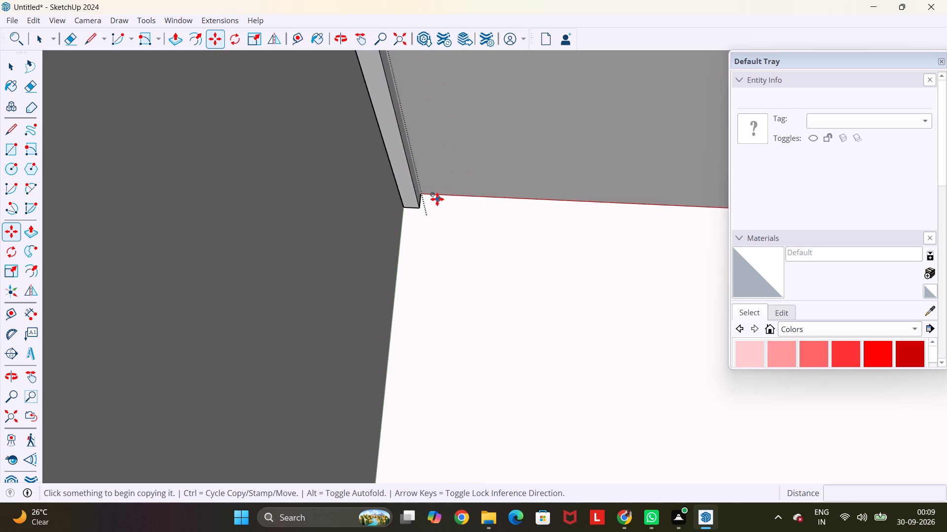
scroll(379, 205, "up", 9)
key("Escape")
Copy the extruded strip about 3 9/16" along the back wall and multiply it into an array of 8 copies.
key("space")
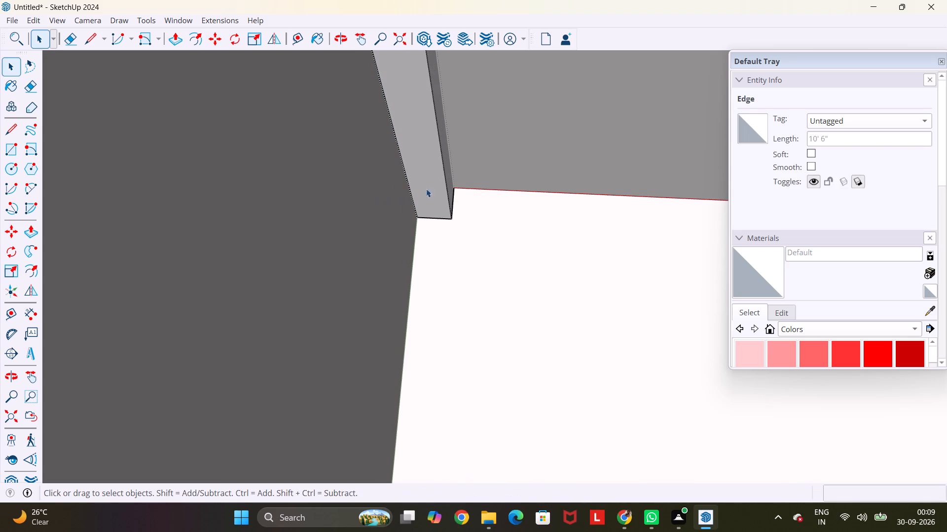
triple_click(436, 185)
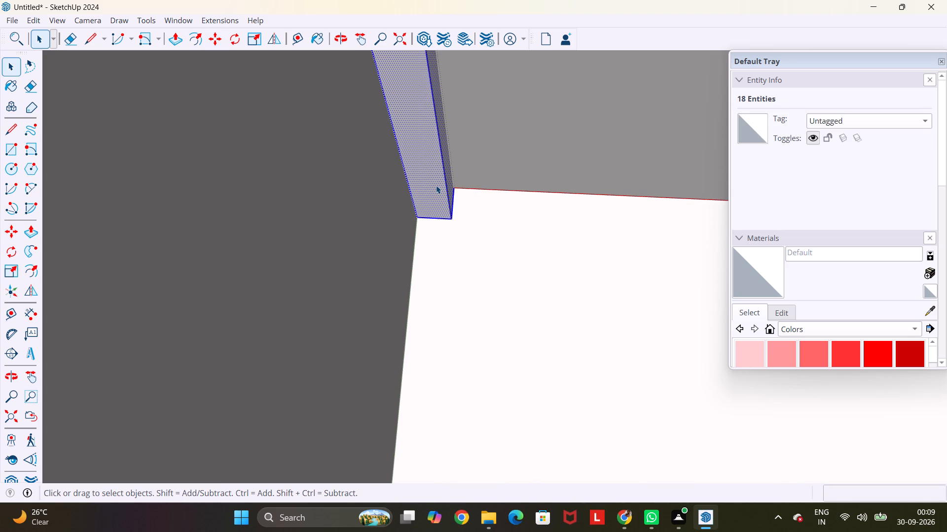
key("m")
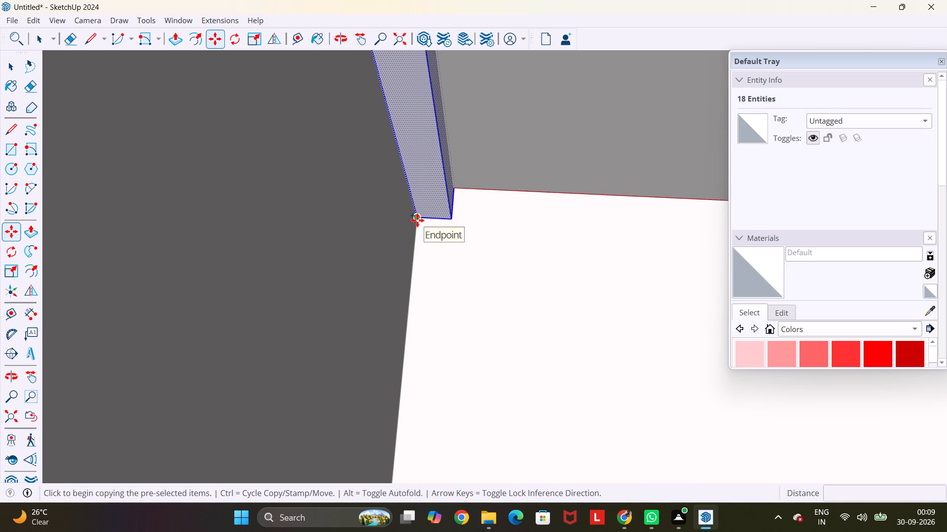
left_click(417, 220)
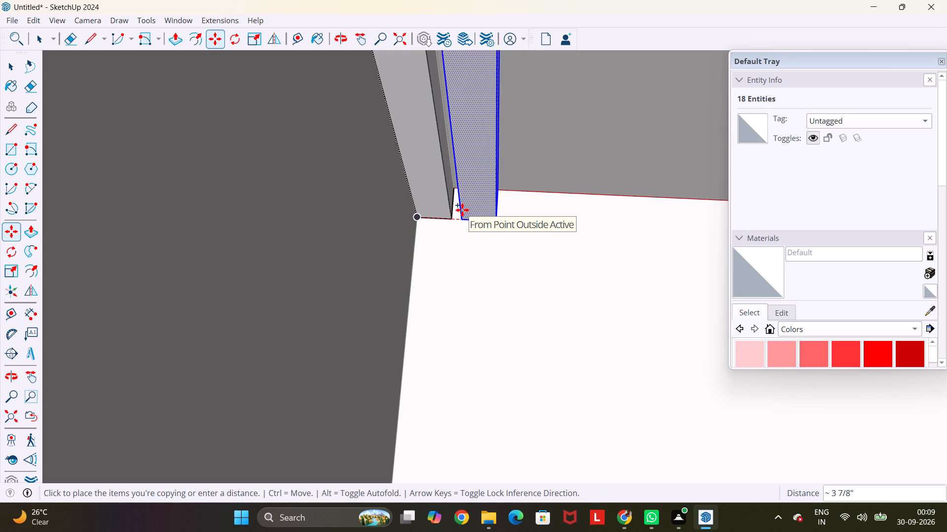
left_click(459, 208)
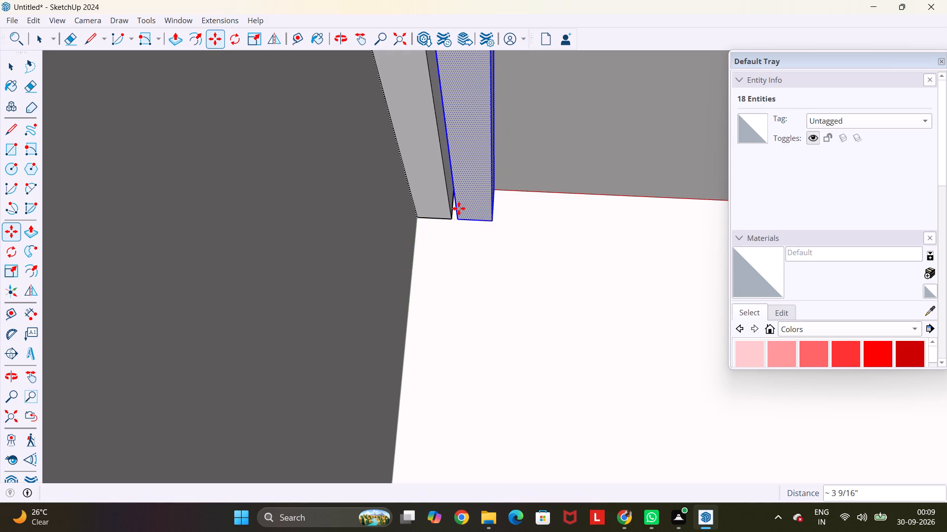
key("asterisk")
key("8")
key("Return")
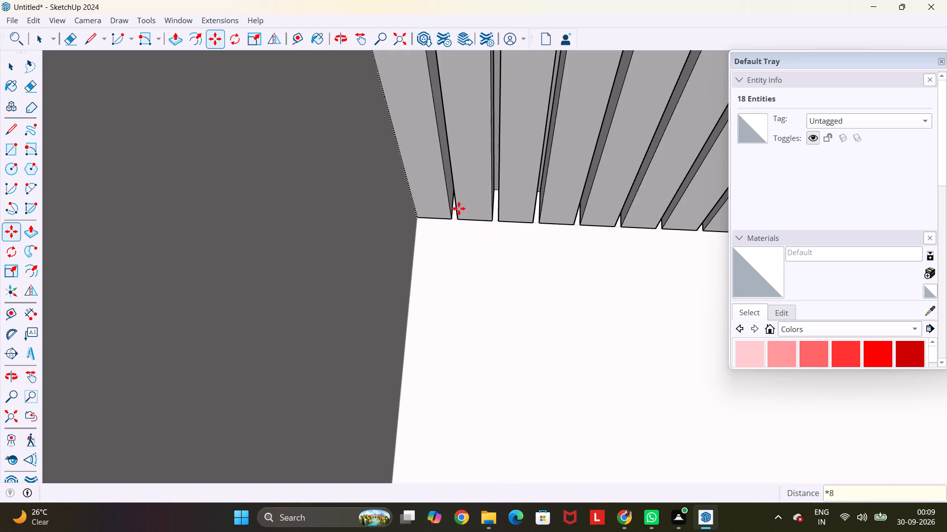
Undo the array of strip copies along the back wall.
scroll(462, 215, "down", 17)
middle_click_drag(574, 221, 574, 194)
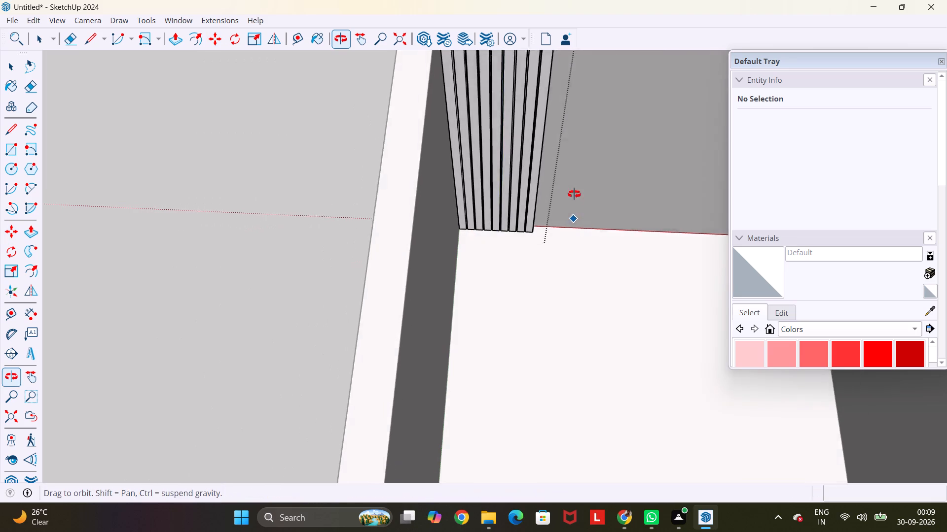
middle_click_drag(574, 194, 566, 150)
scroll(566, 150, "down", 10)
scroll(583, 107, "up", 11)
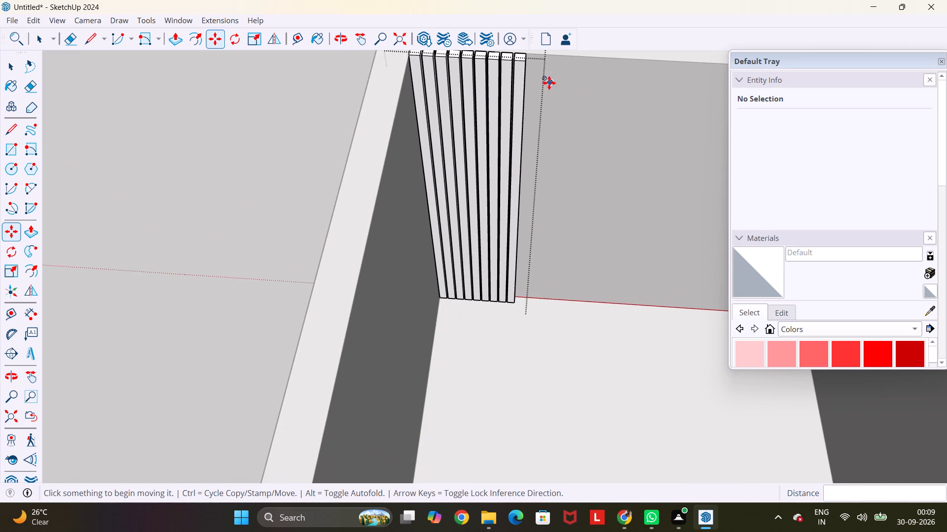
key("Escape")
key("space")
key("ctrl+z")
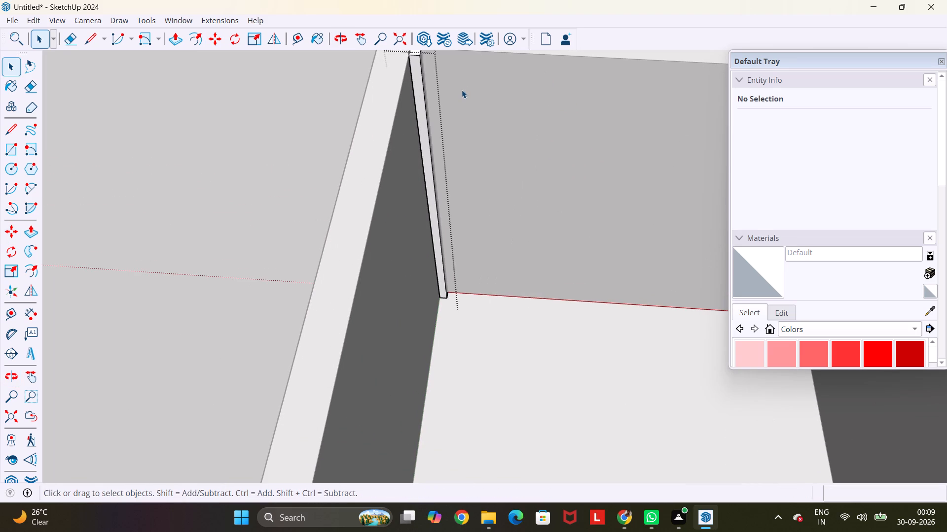
Switch the material library from Colors to Wood and enlarge the tray to see its swatches.
scroll(840, 303, "down", 4)
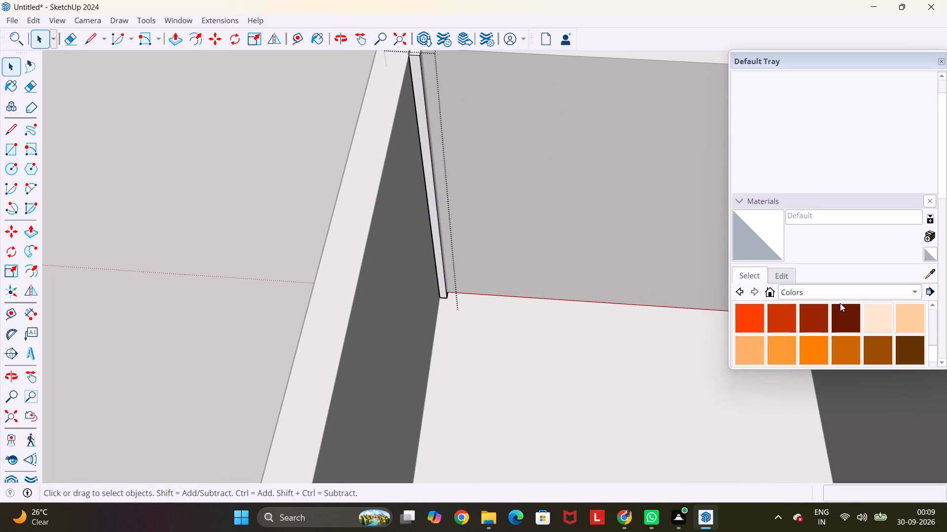
scroll(840, 303, "down", 17)
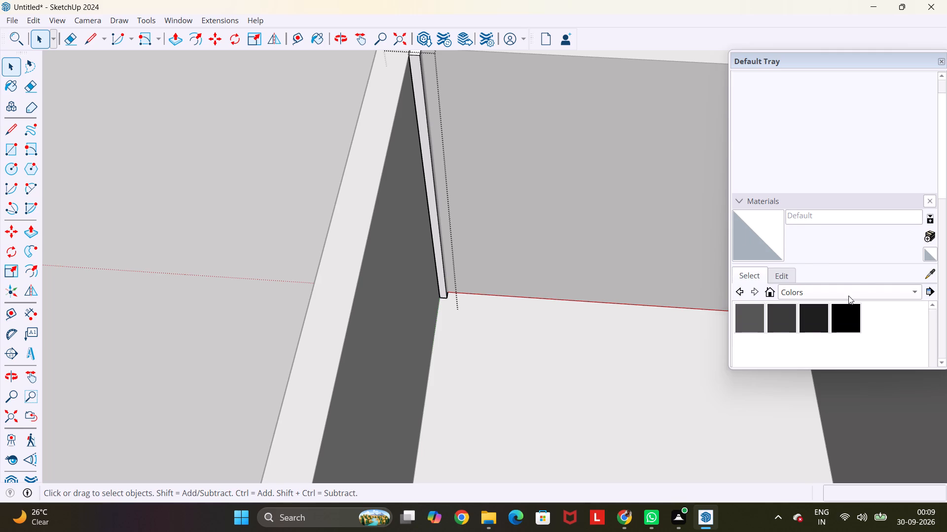
left_click(848, 296)
left_click(830, 420)
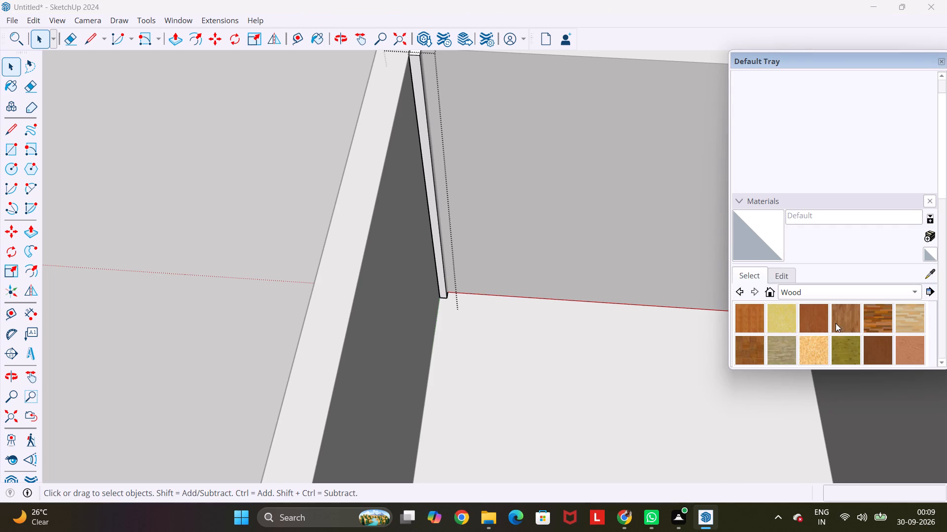
scroll(873, 336, "down", 18)
left_click_drag(865, 368, 874, 473)
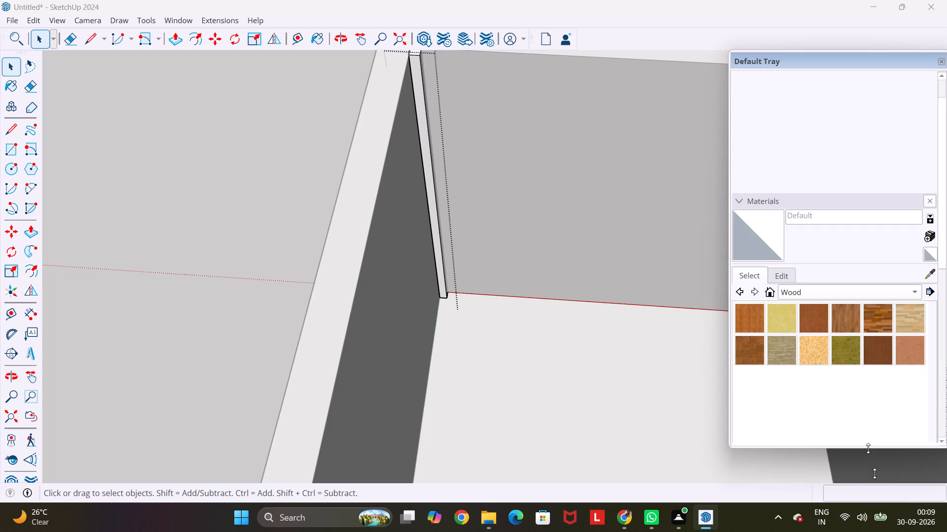
left_click_drag(874, 473, 877, 481)
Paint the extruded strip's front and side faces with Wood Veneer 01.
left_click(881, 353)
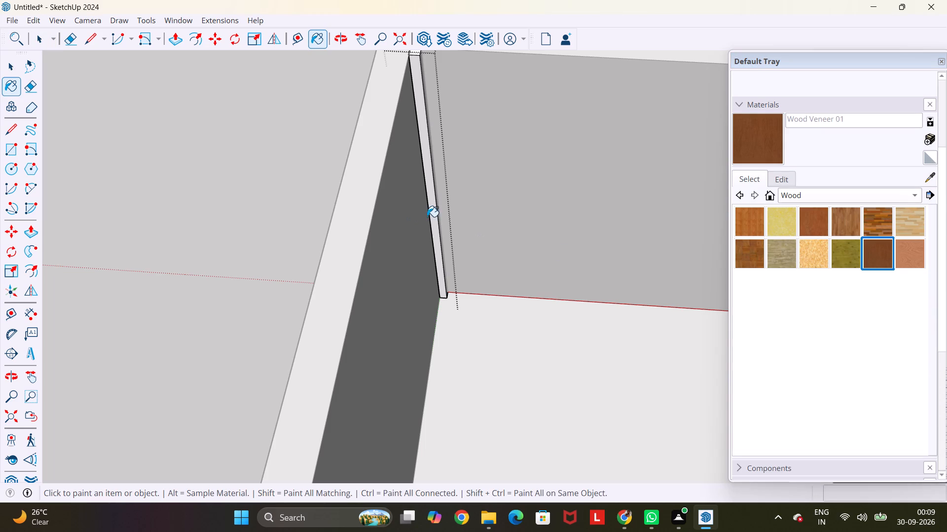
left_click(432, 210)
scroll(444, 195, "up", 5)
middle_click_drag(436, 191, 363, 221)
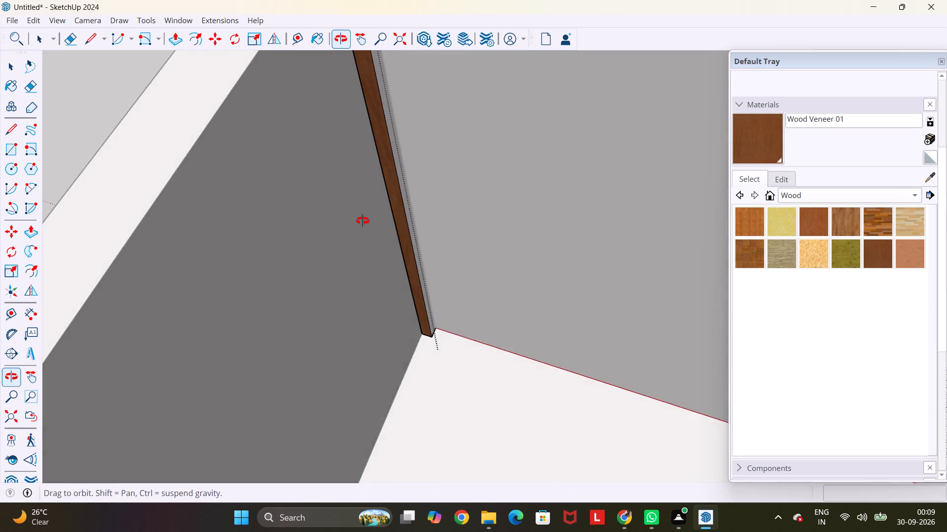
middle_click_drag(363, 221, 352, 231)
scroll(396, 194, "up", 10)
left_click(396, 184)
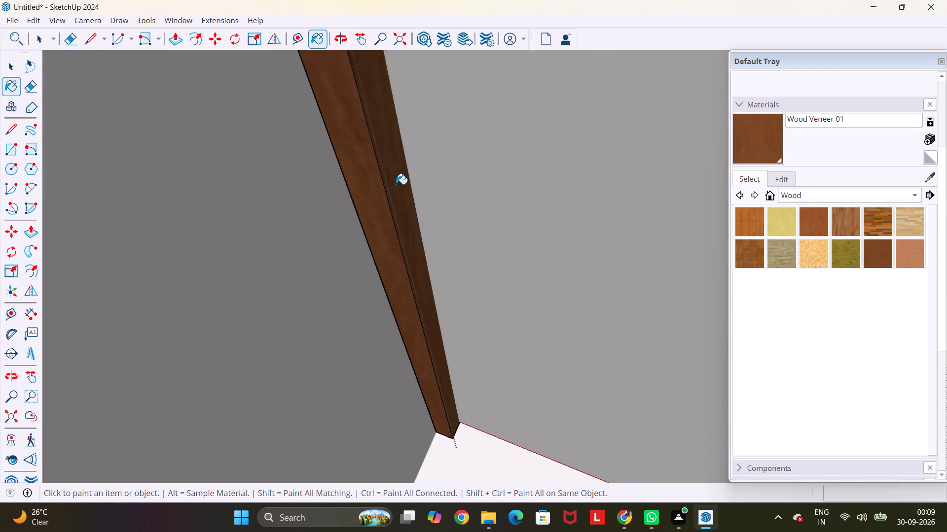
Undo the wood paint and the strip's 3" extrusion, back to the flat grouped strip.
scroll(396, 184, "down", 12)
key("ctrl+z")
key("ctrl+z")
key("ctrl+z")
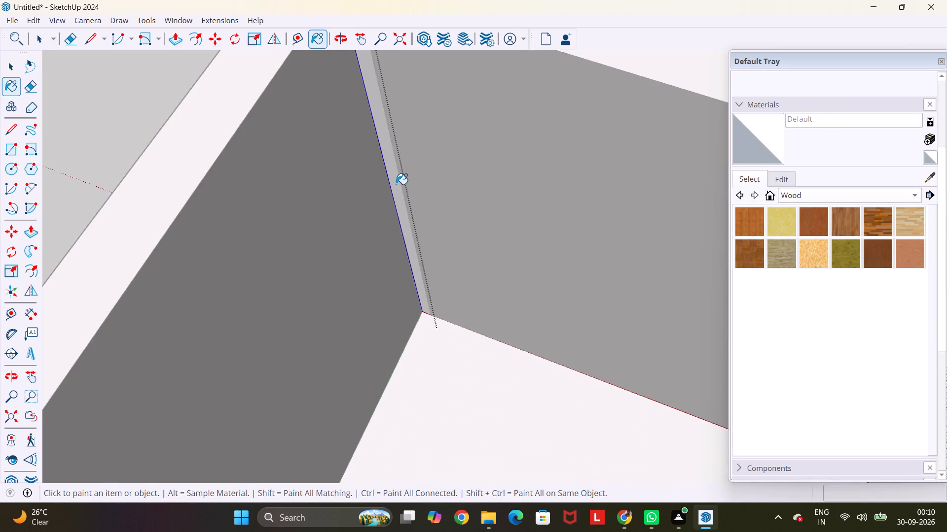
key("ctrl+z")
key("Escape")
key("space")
Make a component from the grouped flat strip at the back wall's corner.
left_click(396, 184)
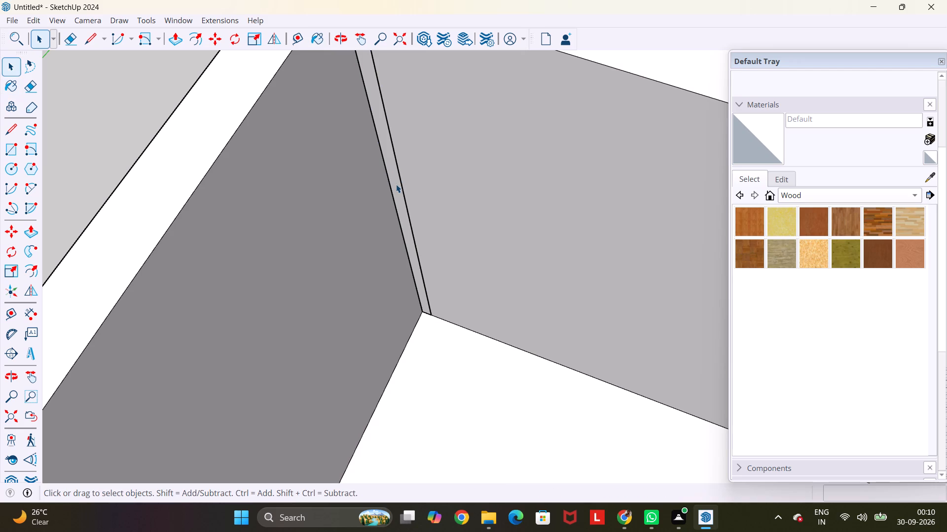
right_click(396, 184)
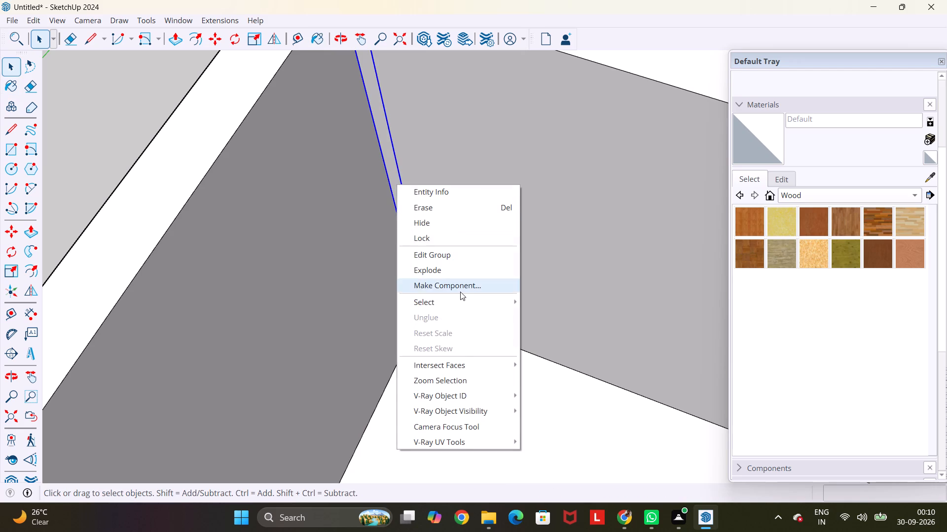
left_click(460, 292)
left_click(487, 409)
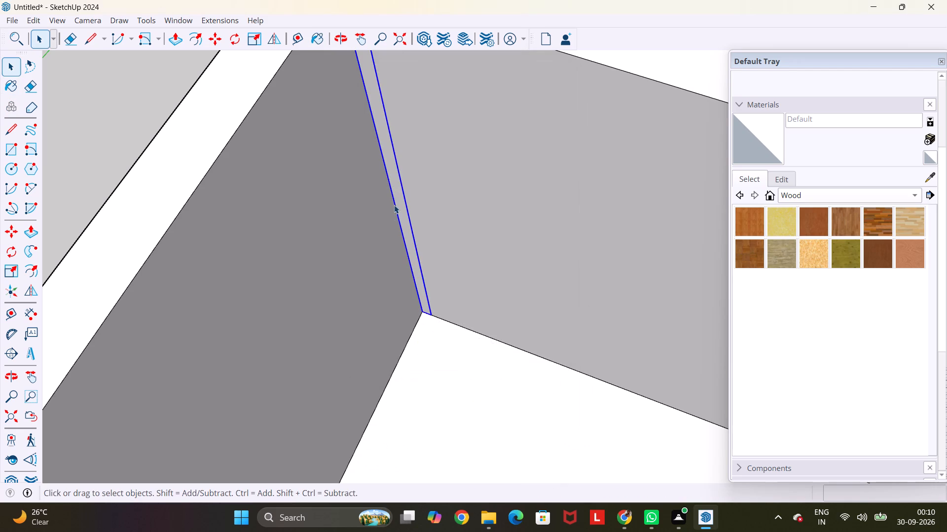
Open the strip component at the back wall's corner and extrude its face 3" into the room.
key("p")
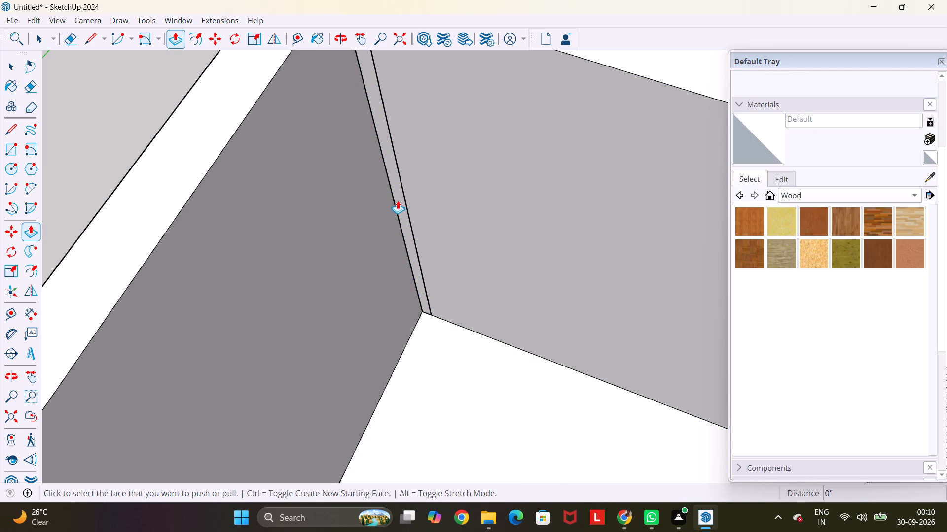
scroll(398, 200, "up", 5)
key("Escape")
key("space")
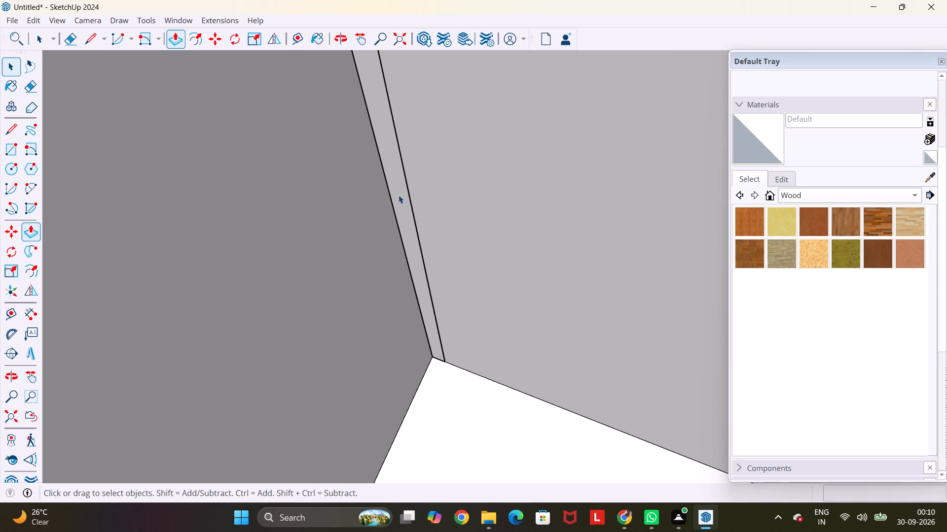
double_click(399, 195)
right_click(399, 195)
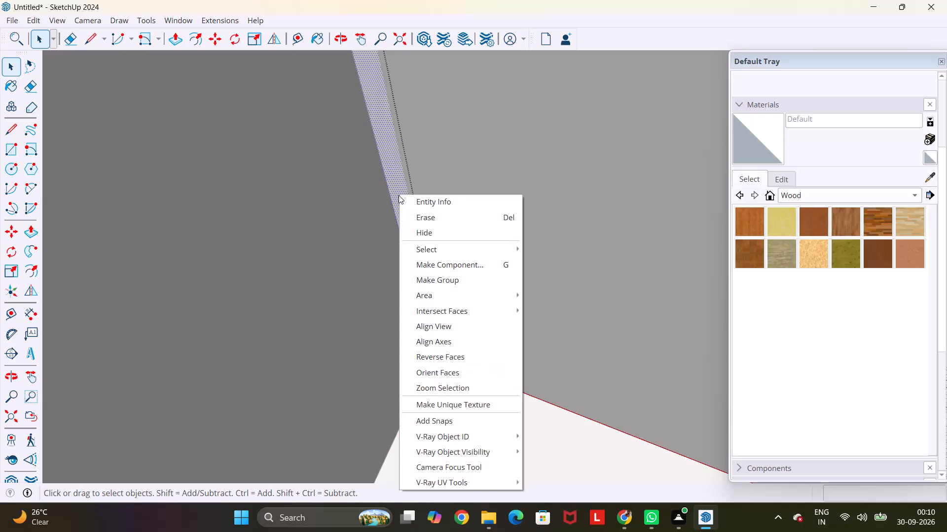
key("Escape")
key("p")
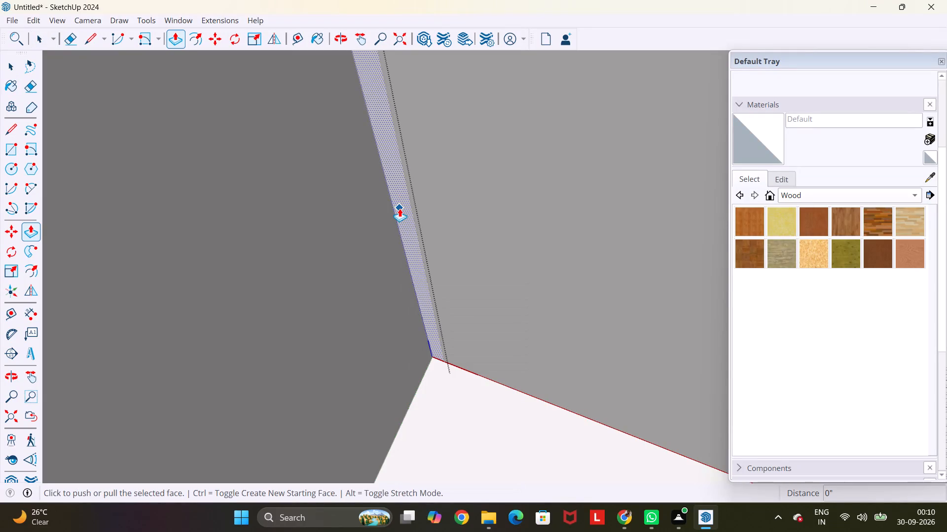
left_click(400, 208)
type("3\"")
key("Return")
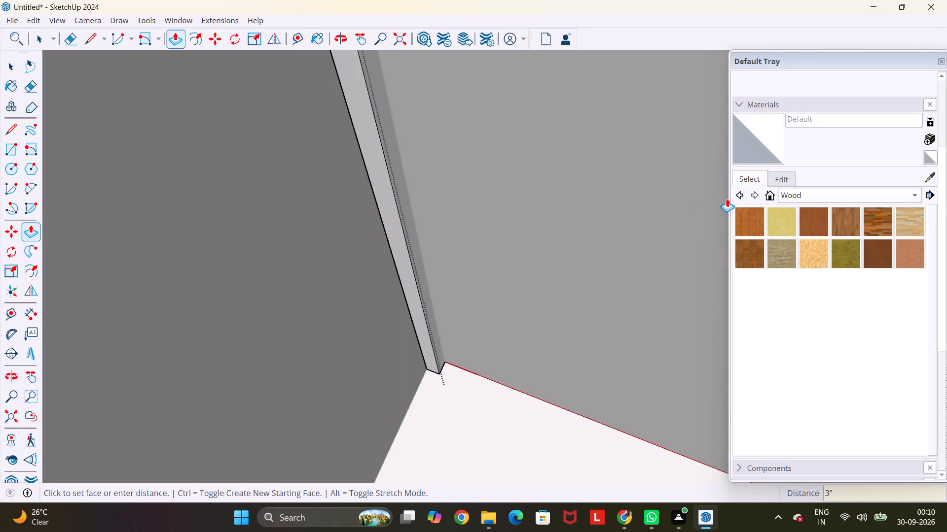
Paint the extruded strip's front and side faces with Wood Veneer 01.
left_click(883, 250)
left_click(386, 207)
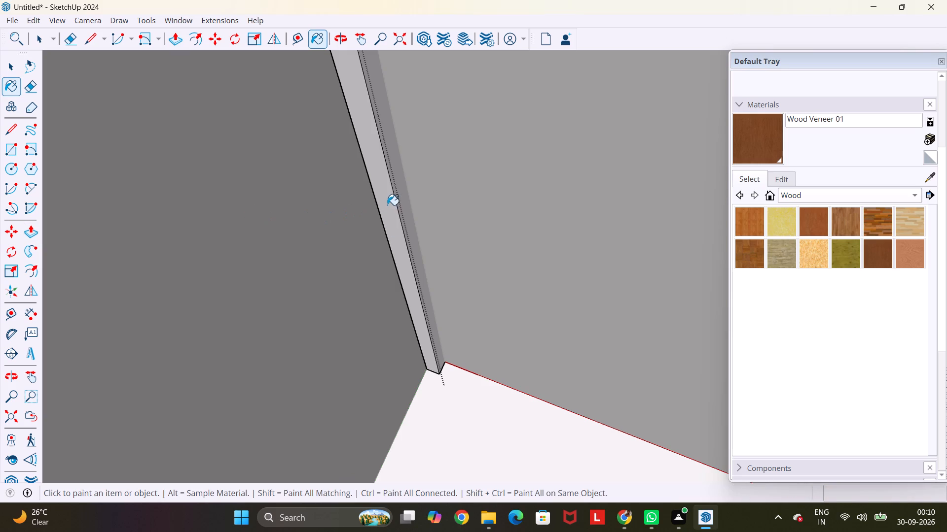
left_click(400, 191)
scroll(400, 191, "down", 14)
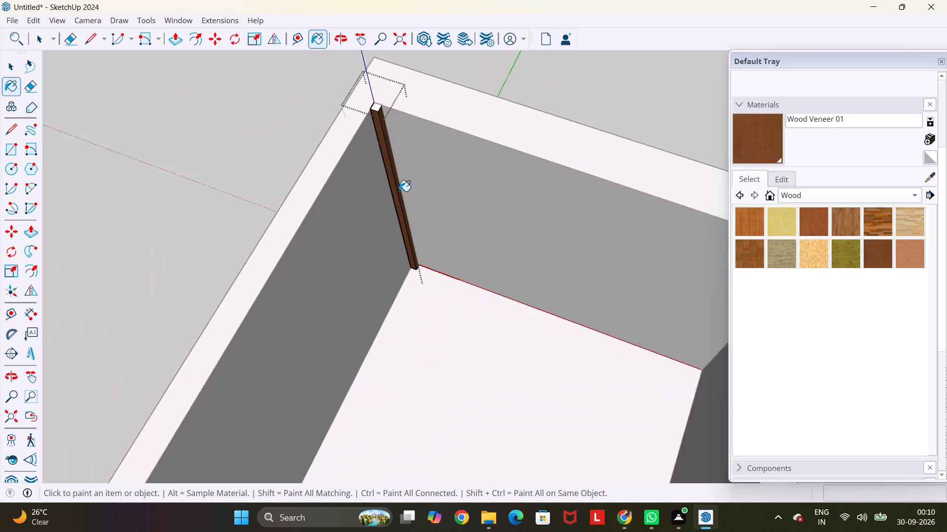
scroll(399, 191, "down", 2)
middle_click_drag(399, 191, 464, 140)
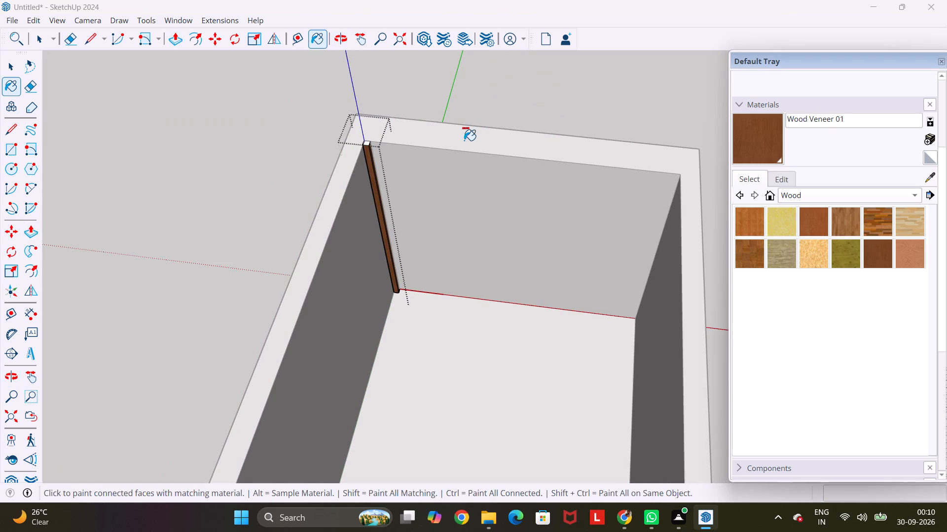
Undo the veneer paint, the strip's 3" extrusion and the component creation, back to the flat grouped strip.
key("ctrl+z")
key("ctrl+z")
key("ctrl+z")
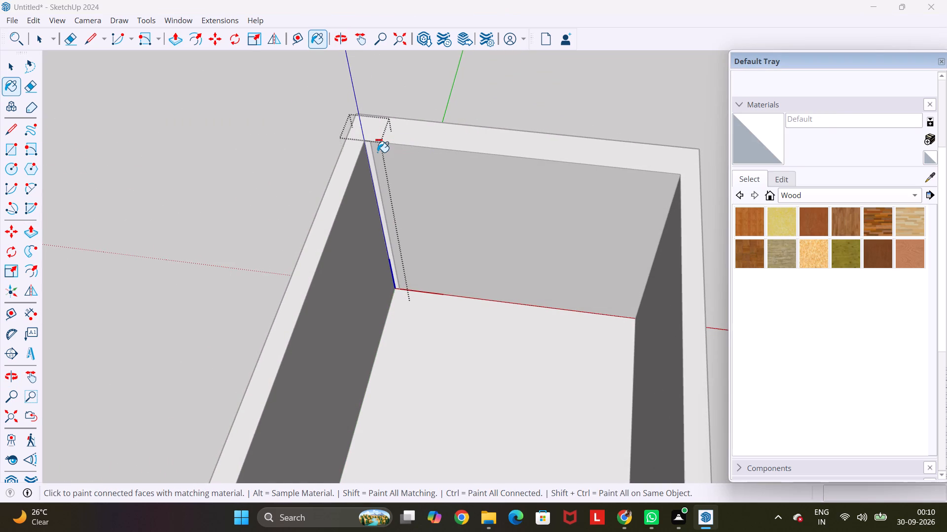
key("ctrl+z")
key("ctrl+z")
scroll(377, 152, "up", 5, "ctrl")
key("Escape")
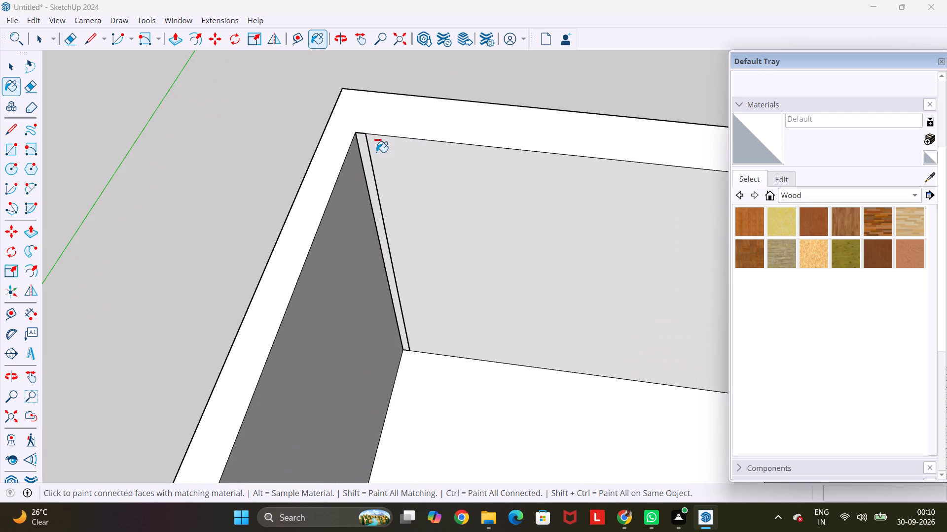
Make a component from the flat grouped strip at the back wall's corner.
key("space")
scroll(367, 155, "up", 5)
left_click(366, 155)
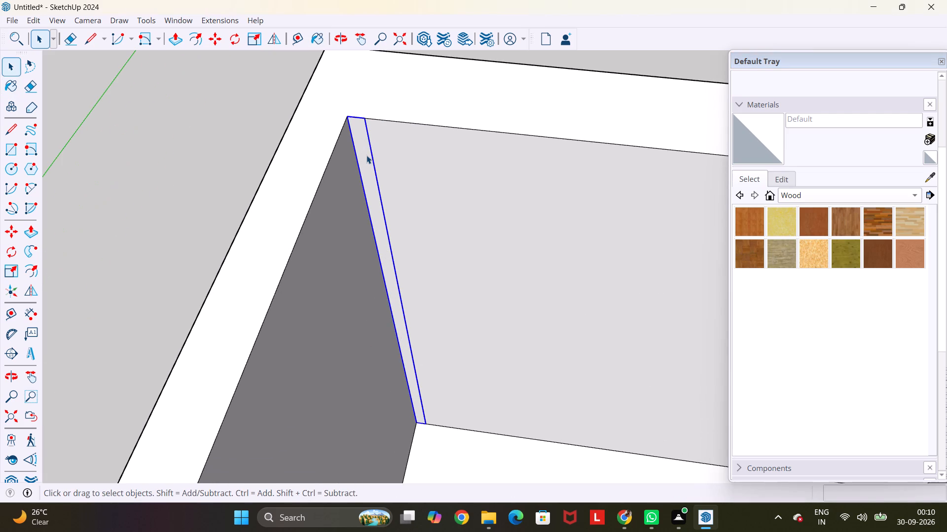
right_click(366, 155)
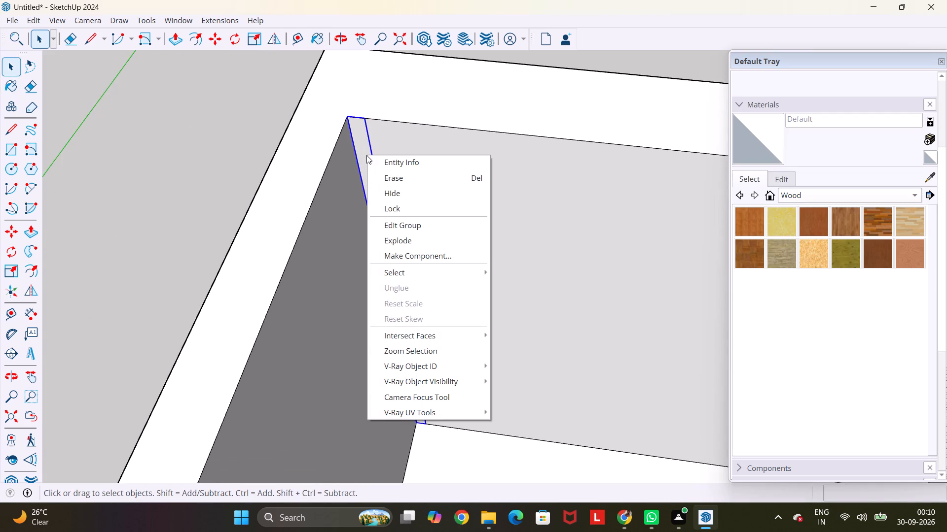
scroll(397, 254, "up", 1)
left_click(399, 260)
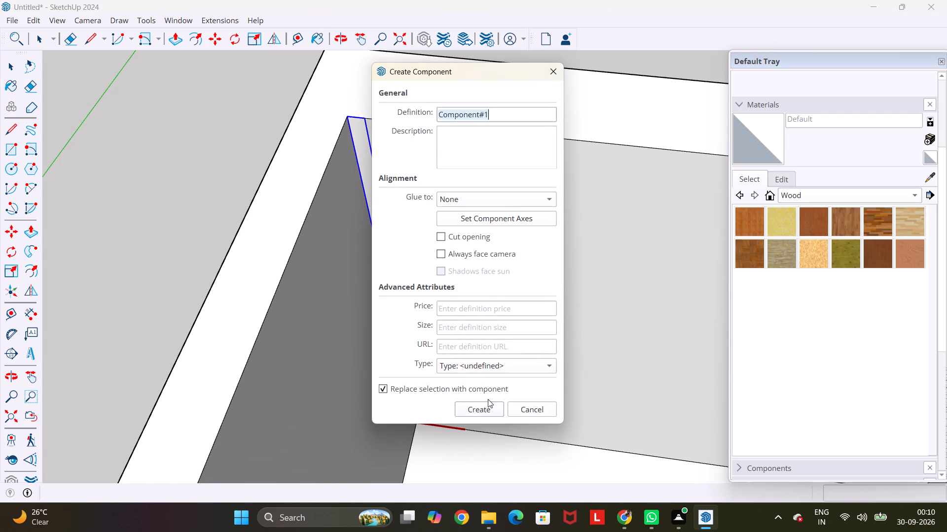
left_click(486, 411)
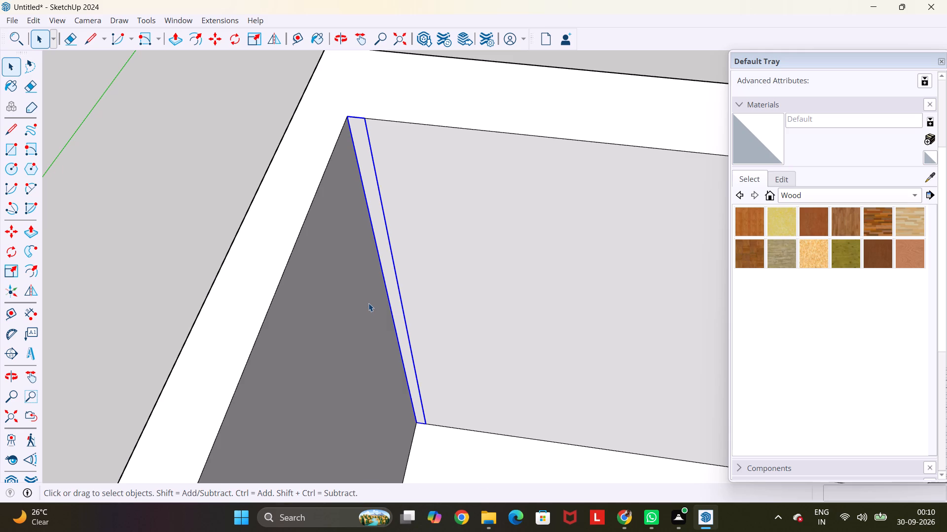
Paint the whole flat strip component with Wood Veneer 01 before extruding it.
key("p")
key("Escape")
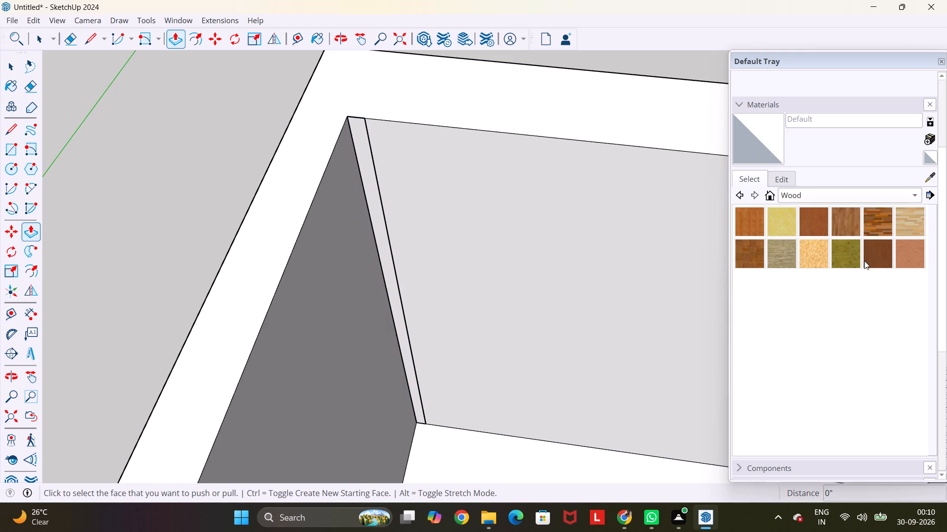
left_click(883, 253)
left_click(381, 222)
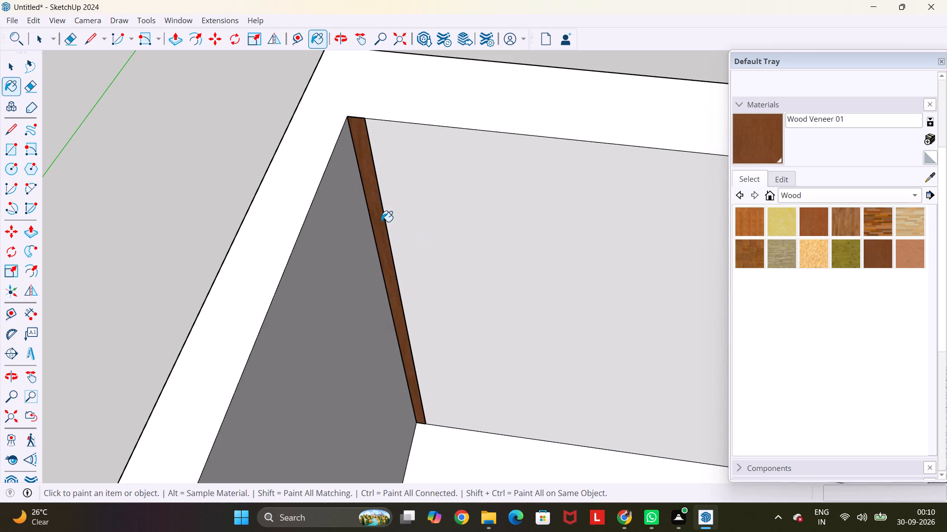
key("Escape")
Open the veneered strip component for editing and extrude its front face 2" into the room.
key("p")
scroll(381, 222, "up", 4)
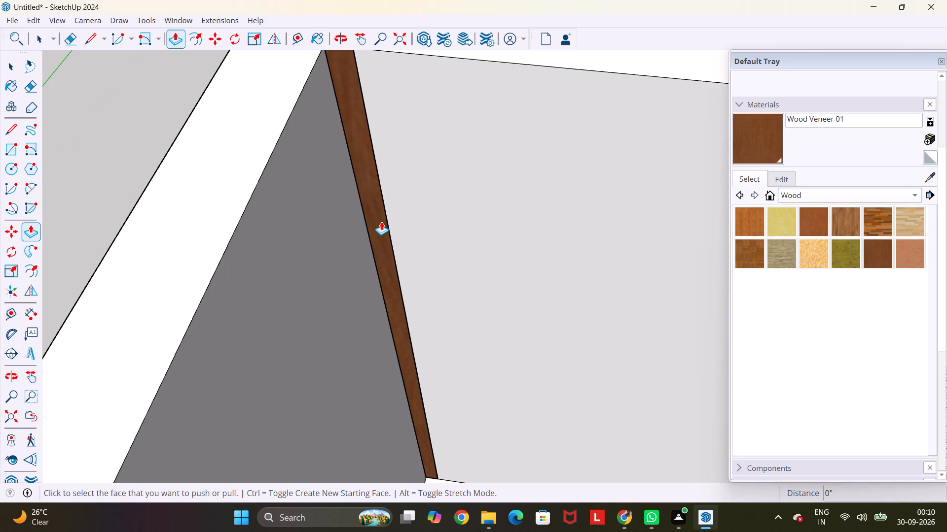
left_click(381, 222)
key("Escape")
left_click(382, 232)
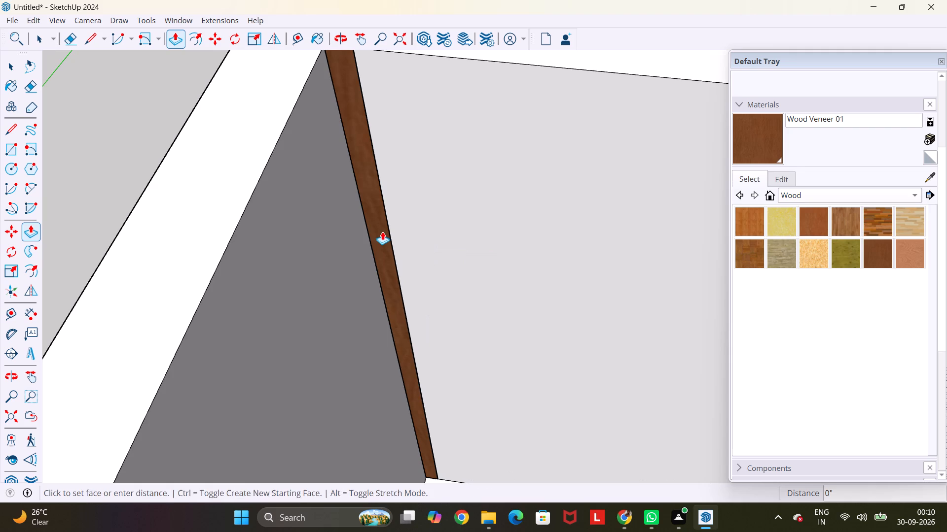
key("Escape")
key("space")
triple_click(382, 232)
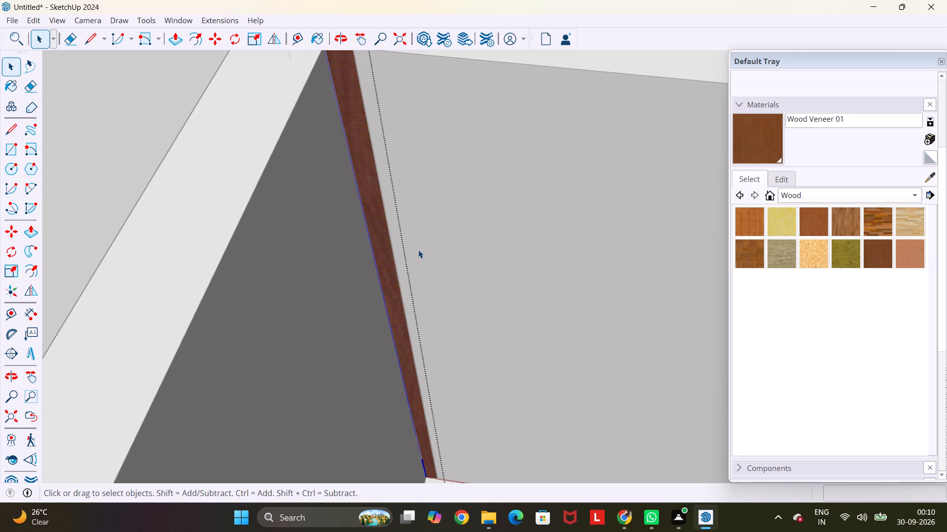
key("p")
left_click(390, 261)
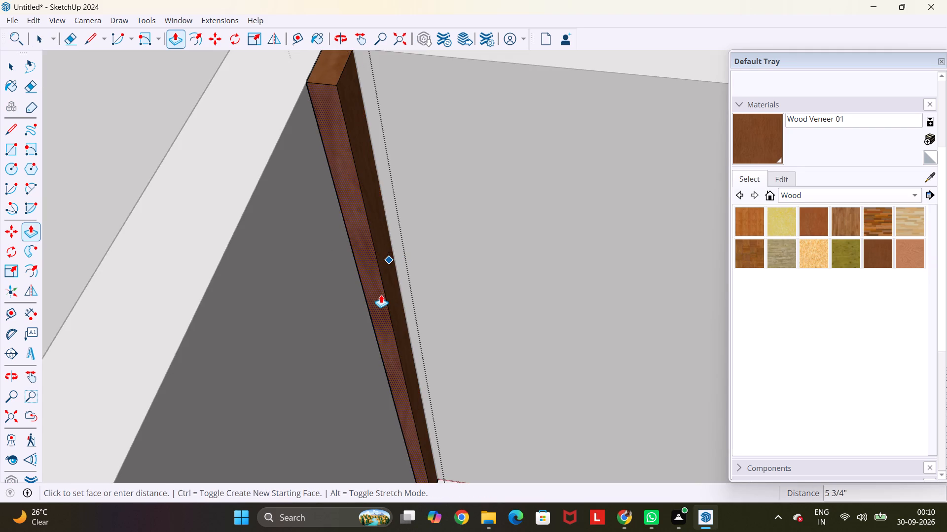
type("2\"")
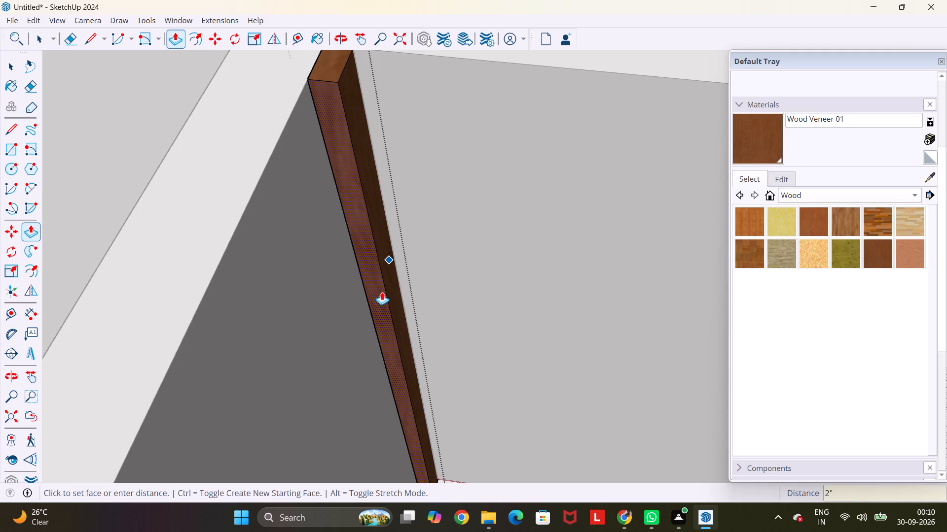
key("Return")
Extrude the veneered strip's front face by a further 1".
scroll(384, 291, "down", 7)
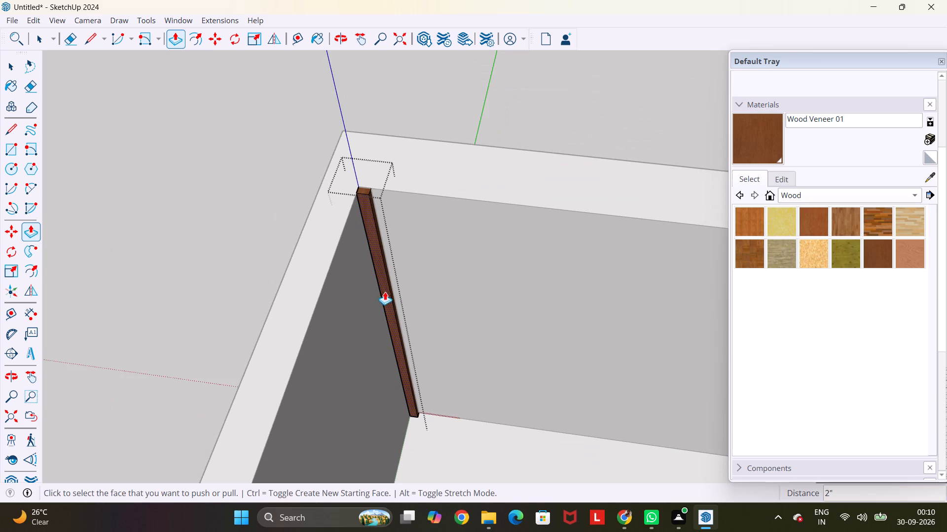
middle_click_drag(392, 310, 390, 210)
scroll(390, 210, "down", 1)
scroll(390, 210, "up", 6)
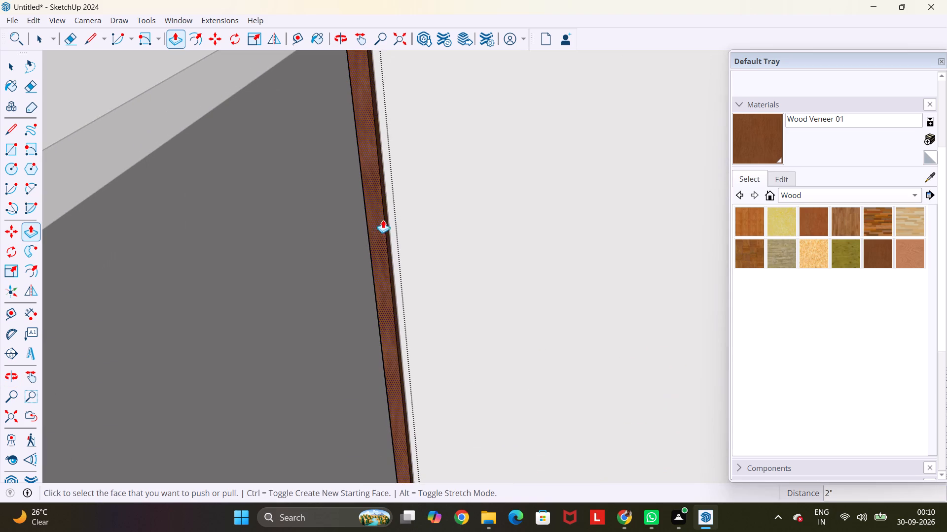
left_click(379, 225)
type("1\"")
key("Return")
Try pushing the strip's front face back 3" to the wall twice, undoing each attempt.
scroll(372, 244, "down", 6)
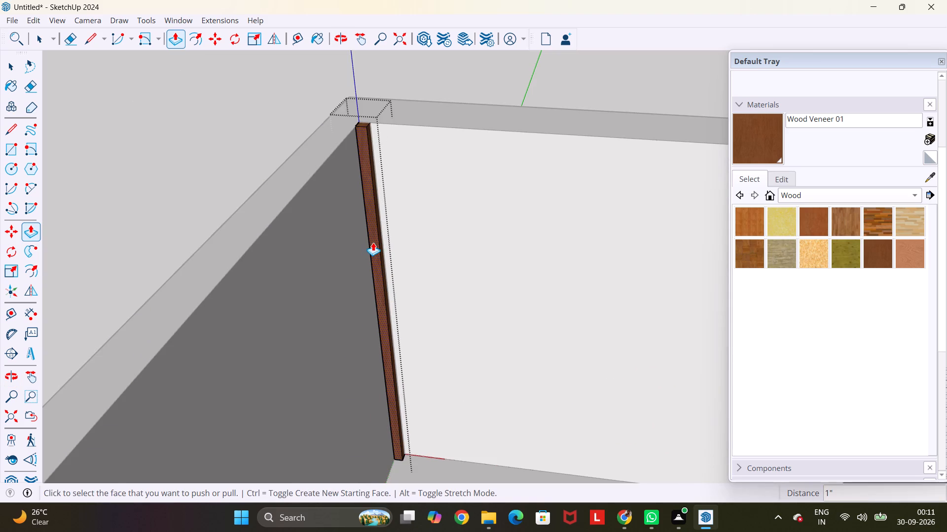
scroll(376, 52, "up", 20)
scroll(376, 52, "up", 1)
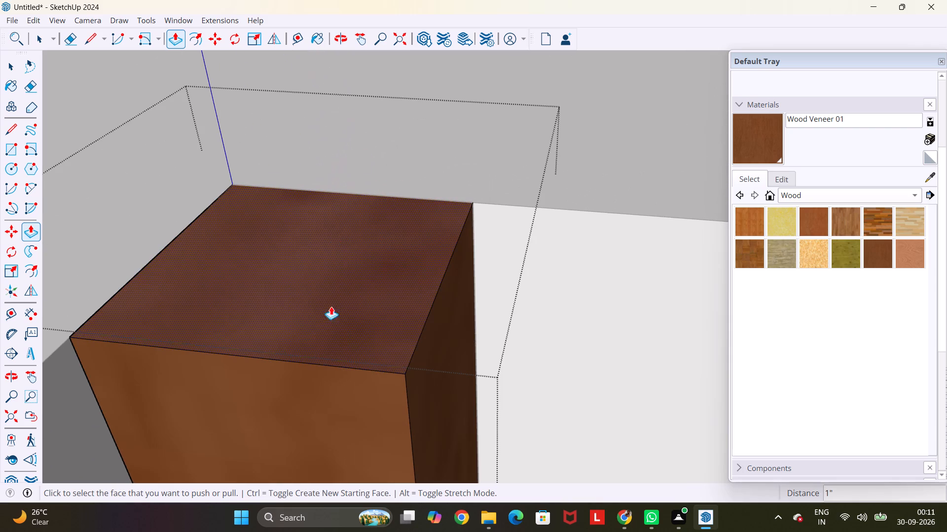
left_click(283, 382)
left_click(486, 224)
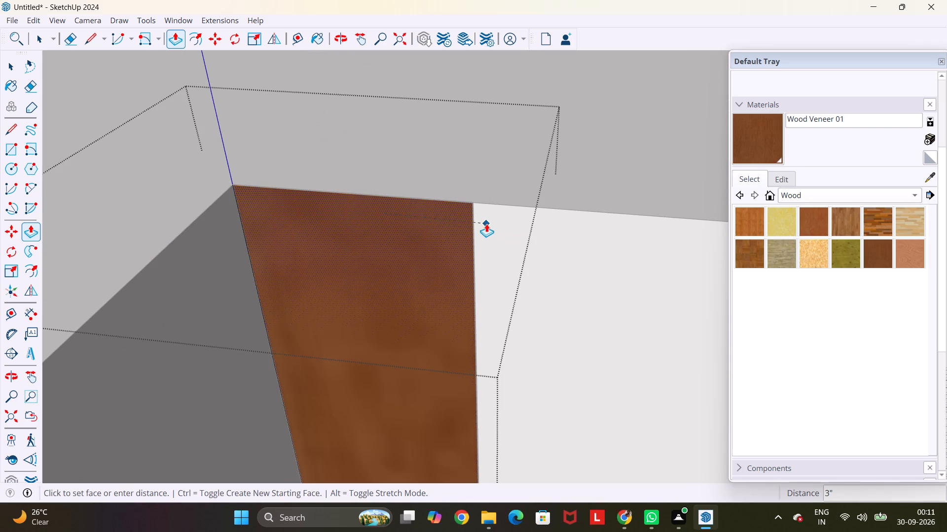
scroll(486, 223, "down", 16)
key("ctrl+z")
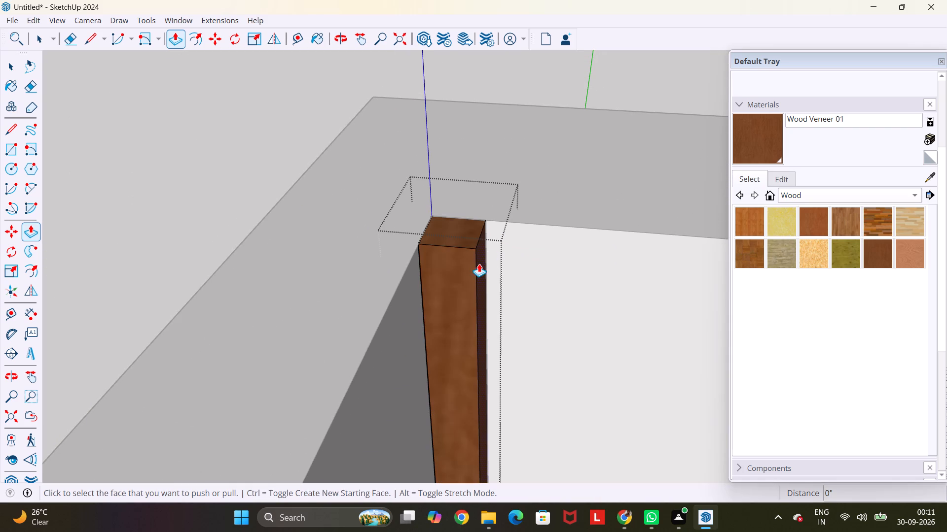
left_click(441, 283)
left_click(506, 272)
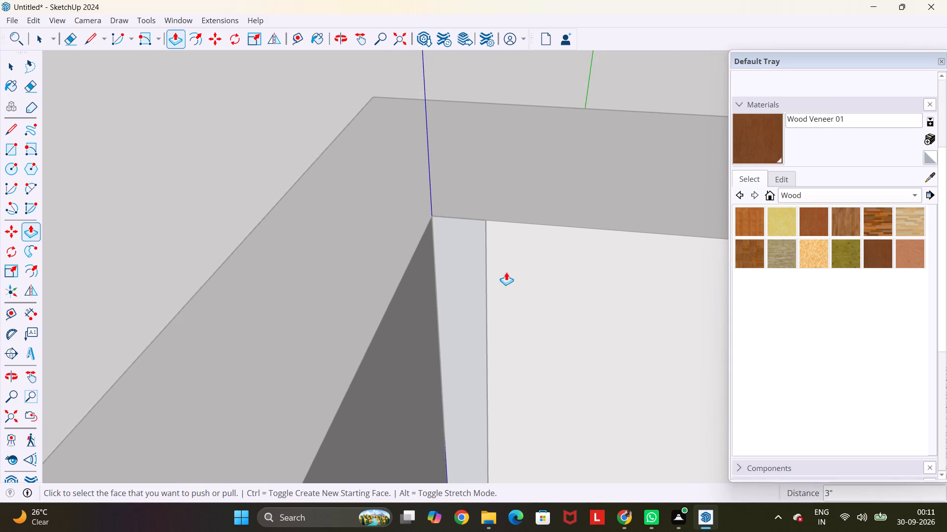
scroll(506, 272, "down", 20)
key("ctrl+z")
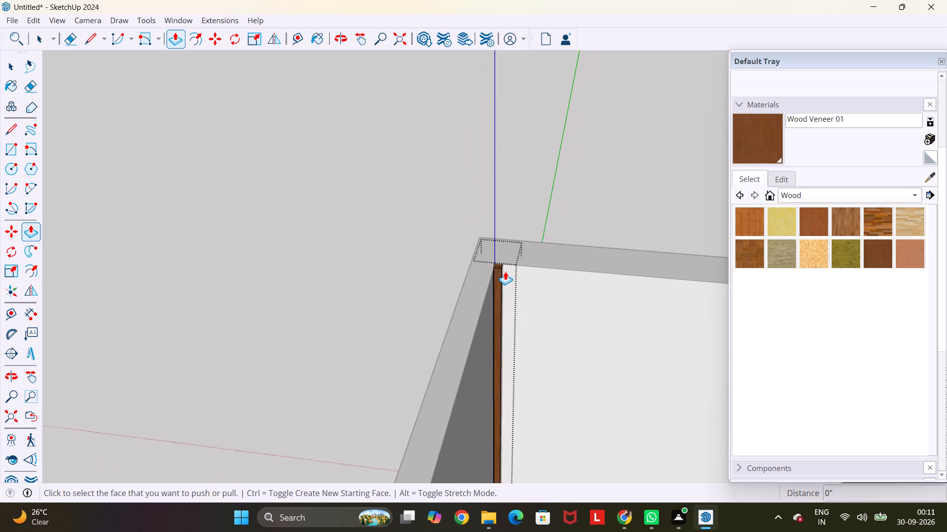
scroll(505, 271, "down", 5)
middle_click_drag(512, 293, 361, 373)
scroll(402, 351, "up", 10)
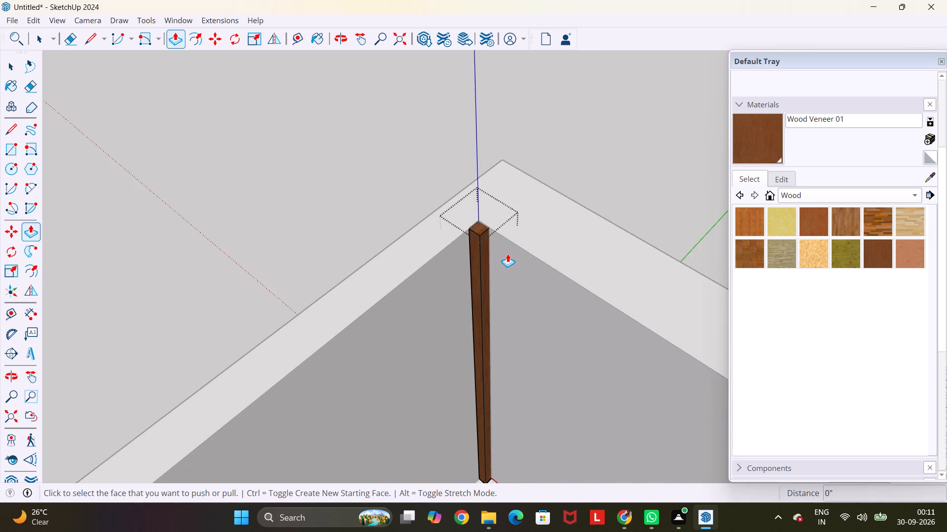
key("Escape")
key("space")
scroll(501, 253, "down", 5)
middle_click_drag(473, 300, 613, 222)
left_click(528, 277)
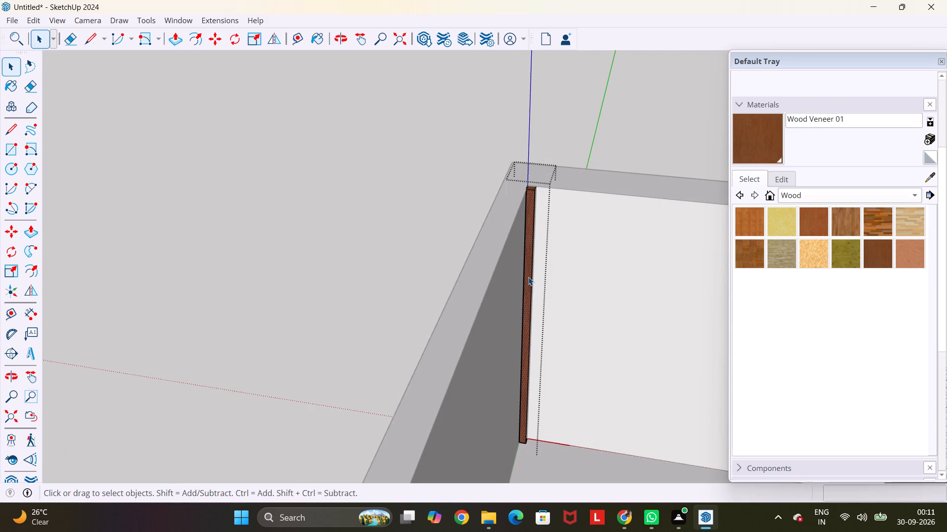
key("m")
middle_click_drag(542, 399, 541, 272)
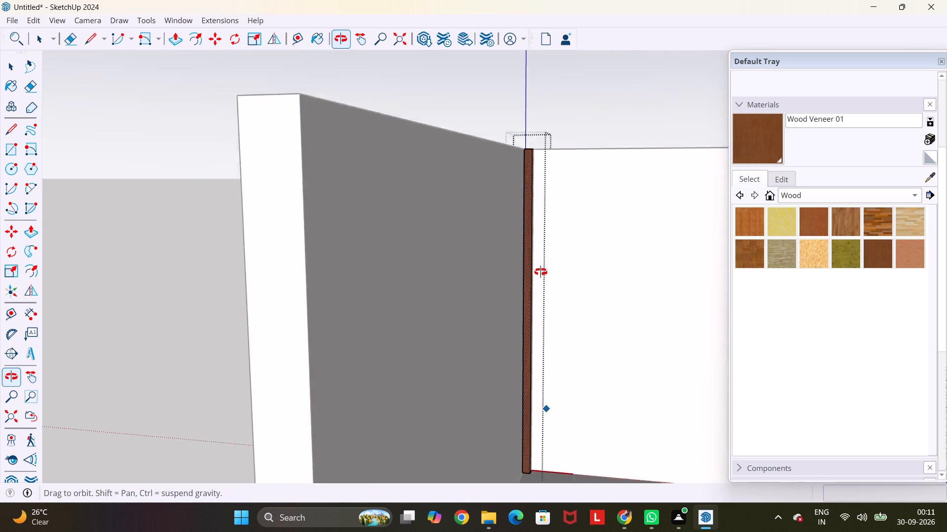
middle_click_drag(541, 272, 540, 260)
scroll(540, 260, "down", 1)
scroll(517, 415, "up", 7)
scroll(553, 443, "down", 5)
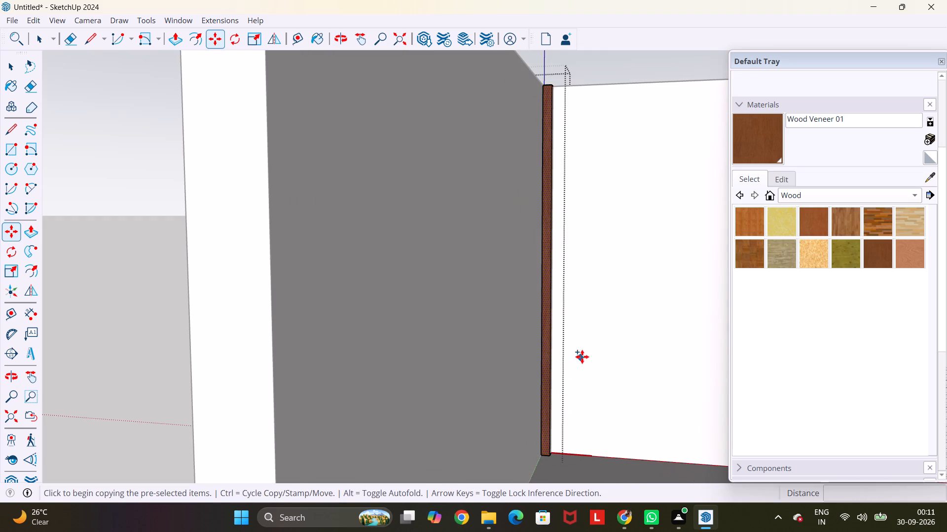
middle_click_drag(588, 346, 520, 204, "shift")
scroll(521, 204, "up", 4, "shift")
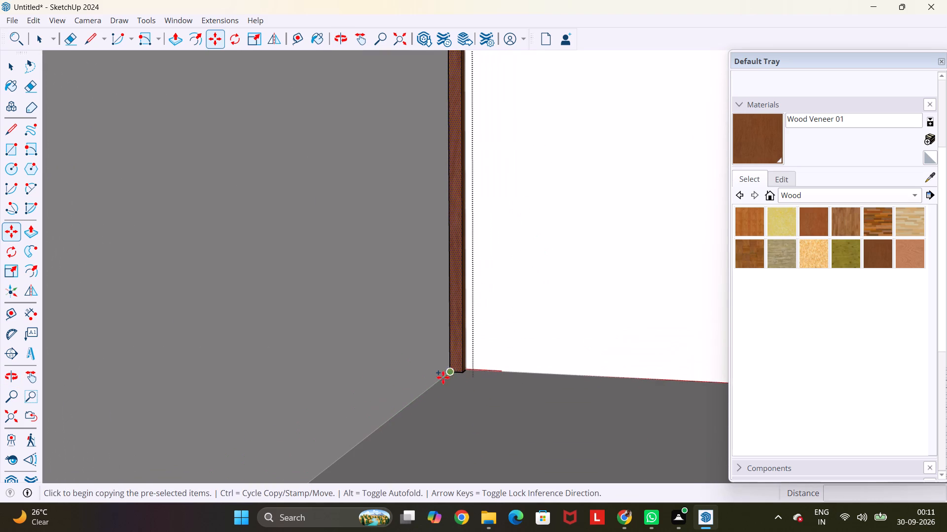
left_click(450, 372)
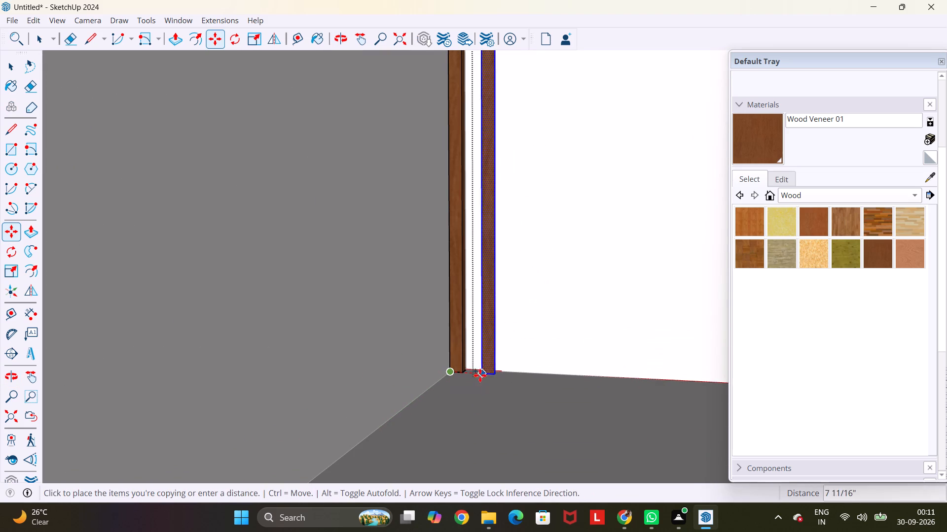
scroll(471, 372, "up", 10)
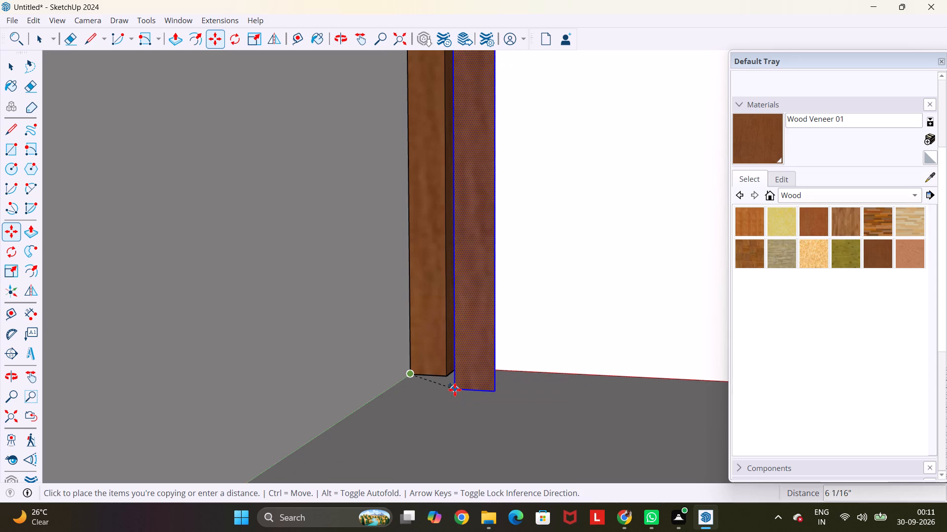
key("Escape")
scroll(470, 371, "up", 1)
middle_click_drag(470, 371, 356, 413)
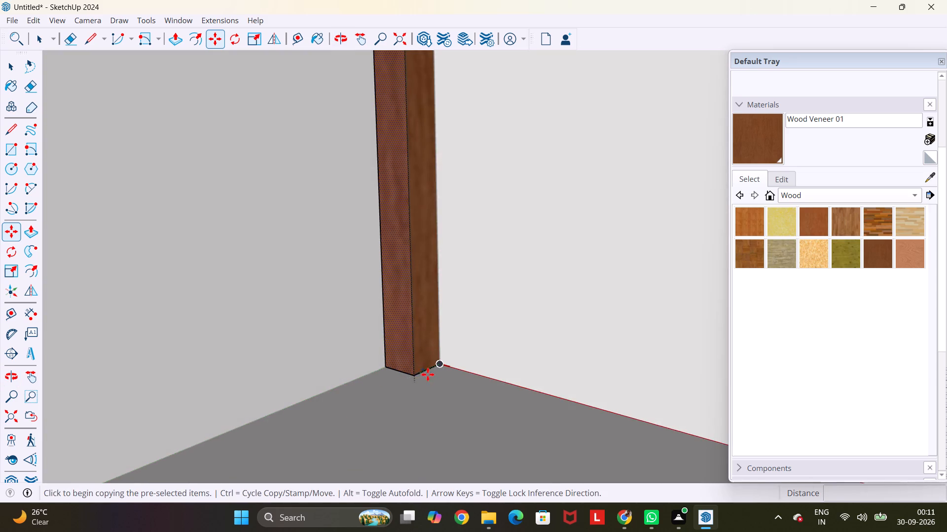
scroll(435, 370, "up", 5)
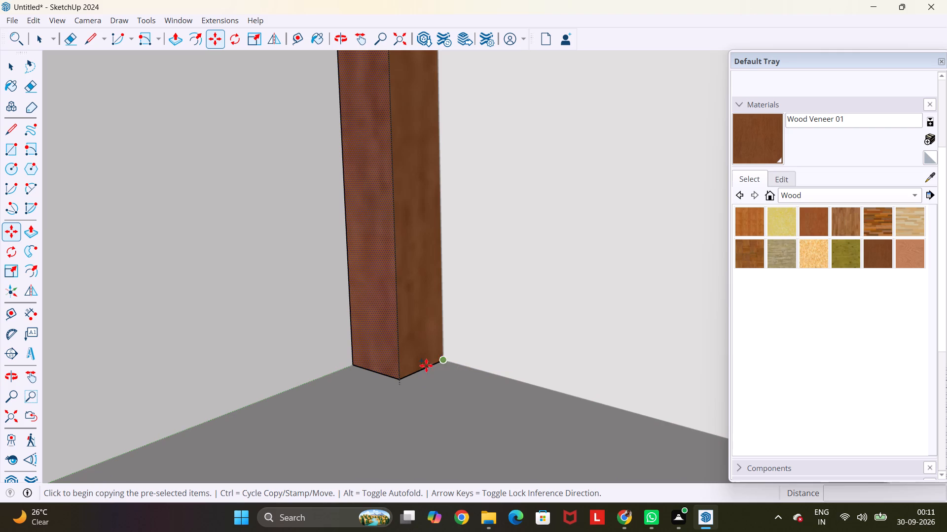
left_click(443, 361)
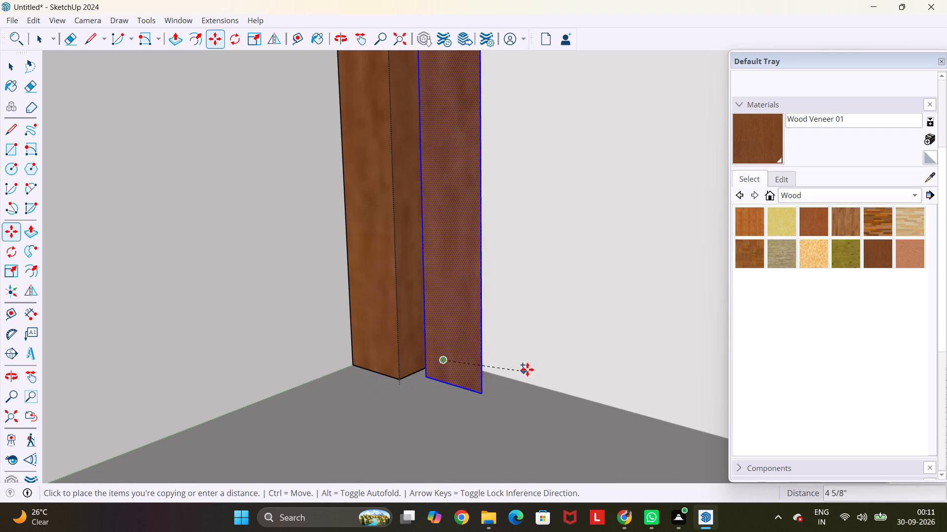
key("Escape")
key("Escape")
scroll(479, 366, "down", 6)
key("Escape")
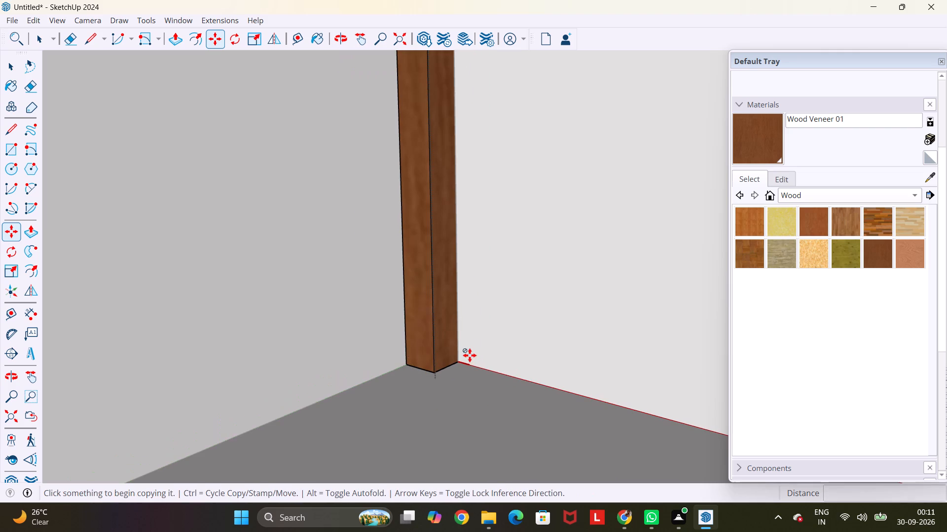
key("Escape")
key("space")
Undo the strip's extrusions and leave the component, returning to the flat veneered strip.
key("ctrl+z")
key("ctrl+z")
key("ctrl+z")
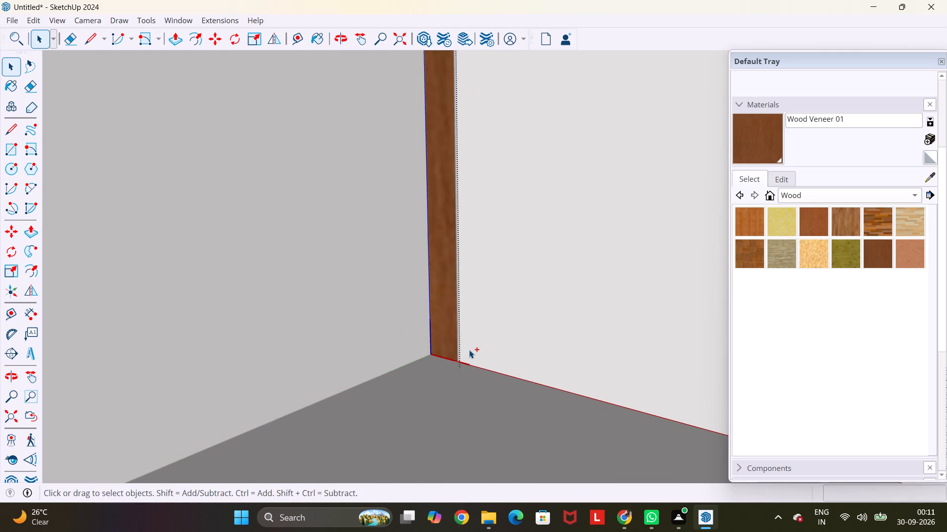
key("ctrl+z")
scroll(466, 344, "down", 14)
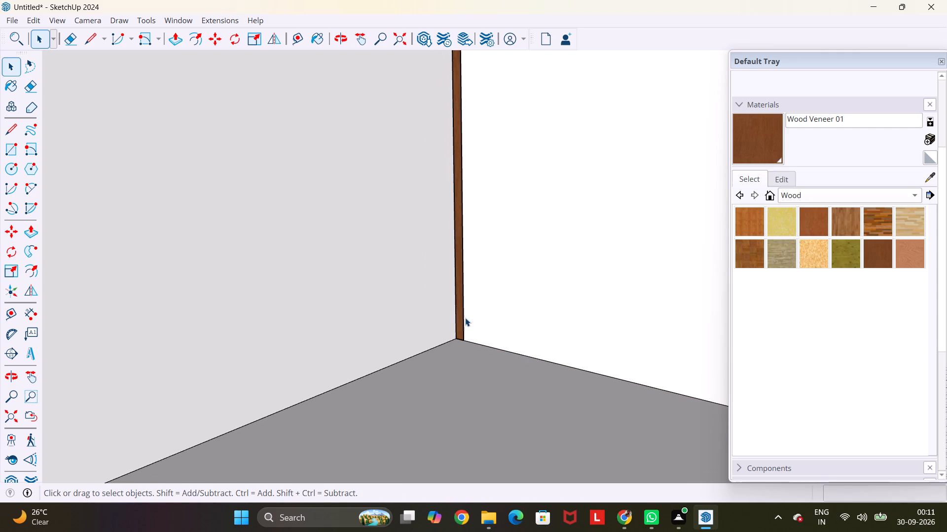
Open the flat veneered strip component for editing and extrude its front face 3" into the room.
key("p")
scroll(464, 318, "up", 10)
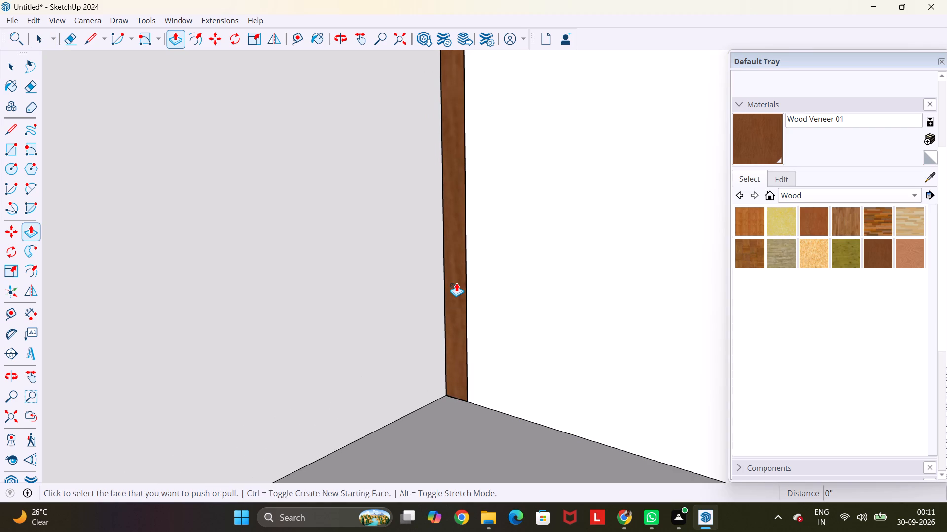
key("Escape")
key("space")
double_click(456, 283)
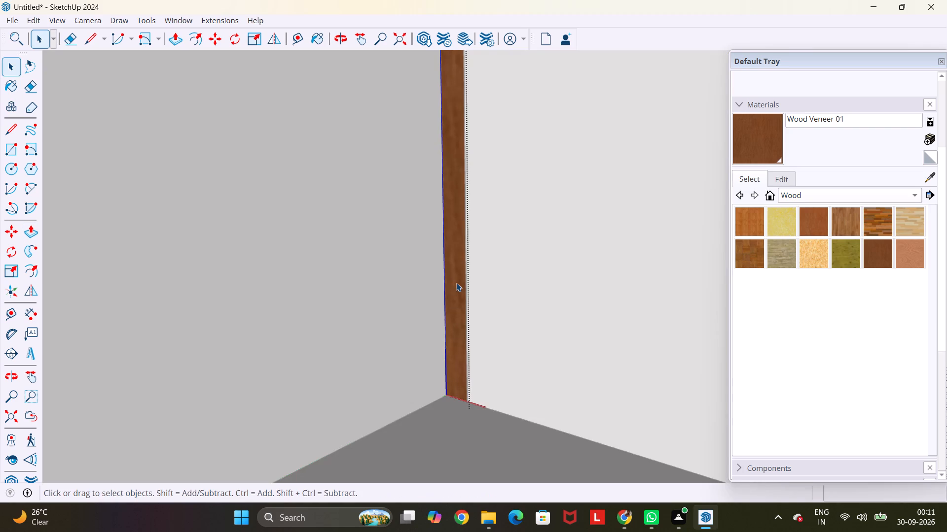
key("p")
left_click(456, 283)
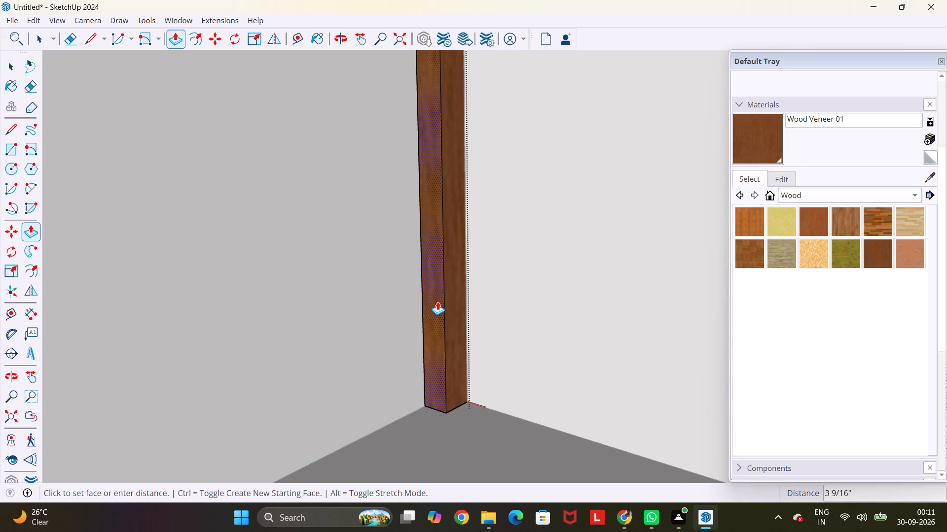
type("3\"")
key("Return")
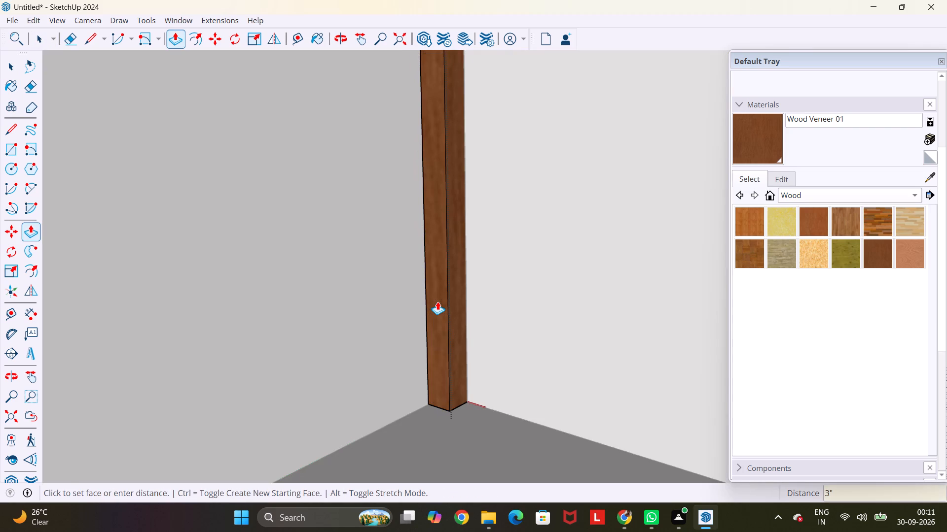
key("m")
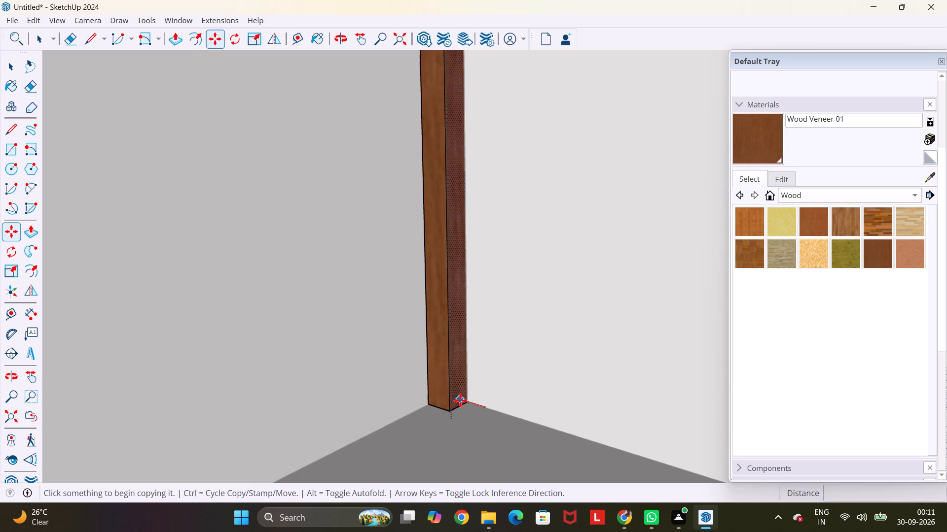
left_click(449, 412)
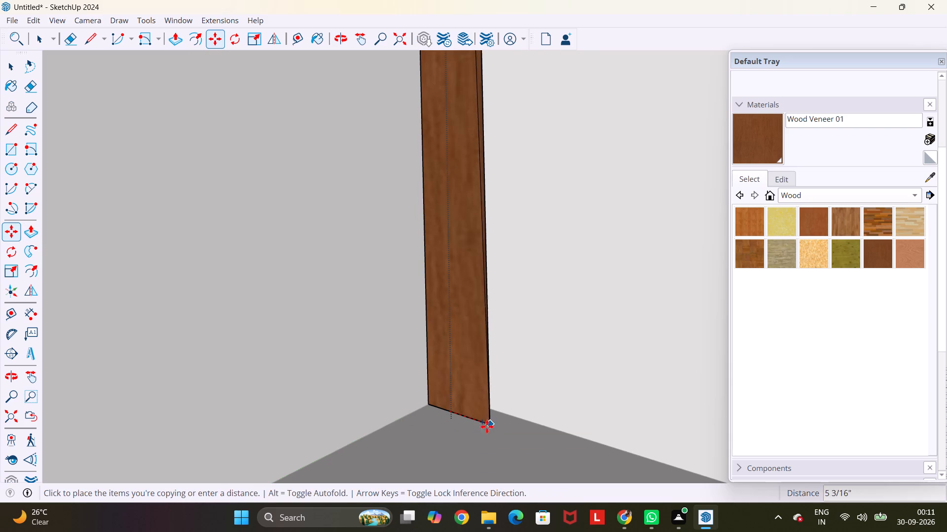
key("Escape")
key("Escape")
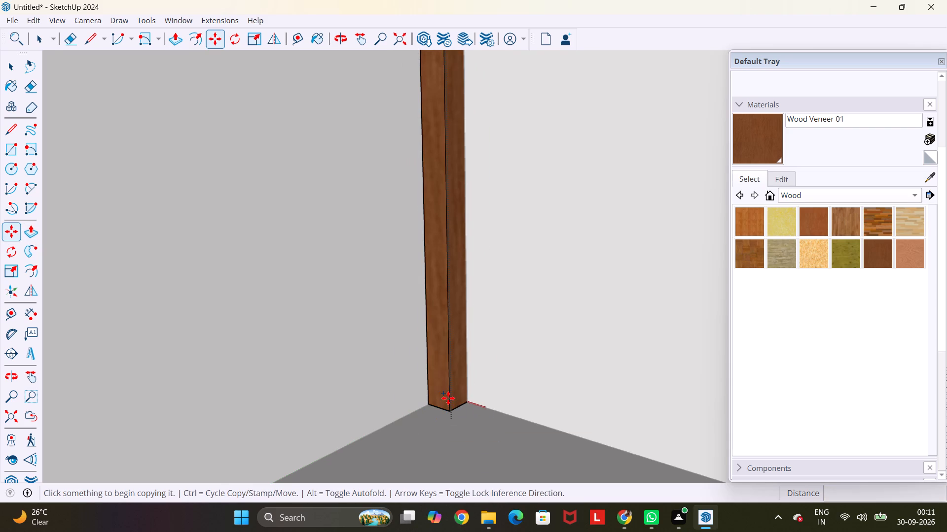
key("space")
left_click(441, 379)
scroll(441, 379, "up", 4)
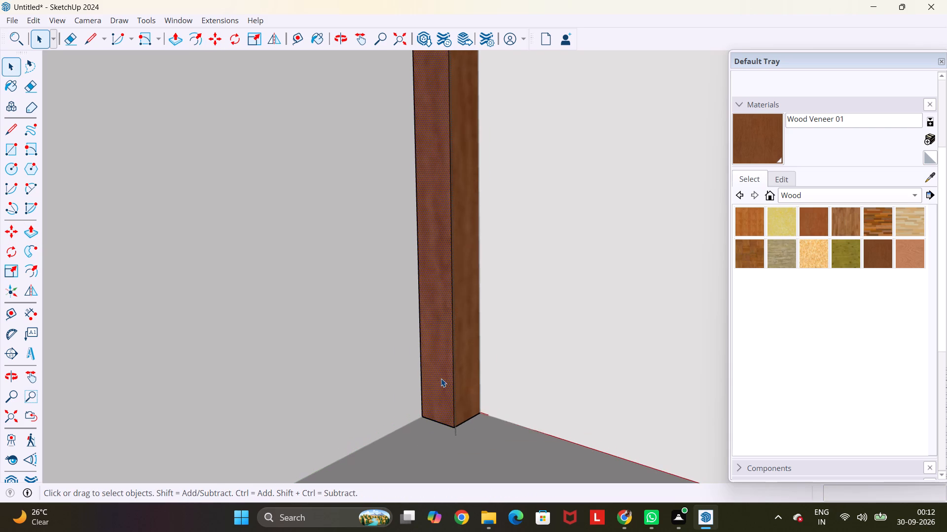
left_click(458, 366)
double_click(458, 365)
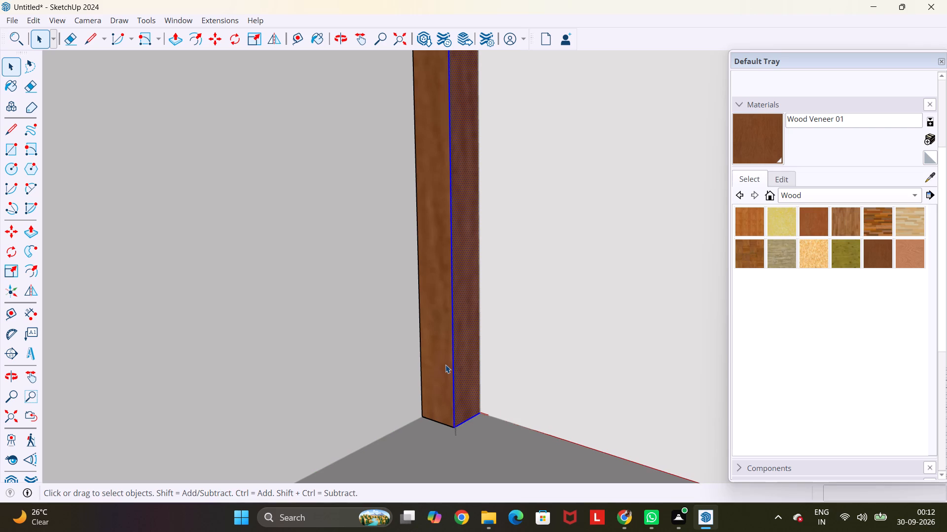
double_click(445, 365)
Undo the strip work back to the plain back wall, removing its extrusion, veneer, component and dividing edge.
key("ctrl+z")
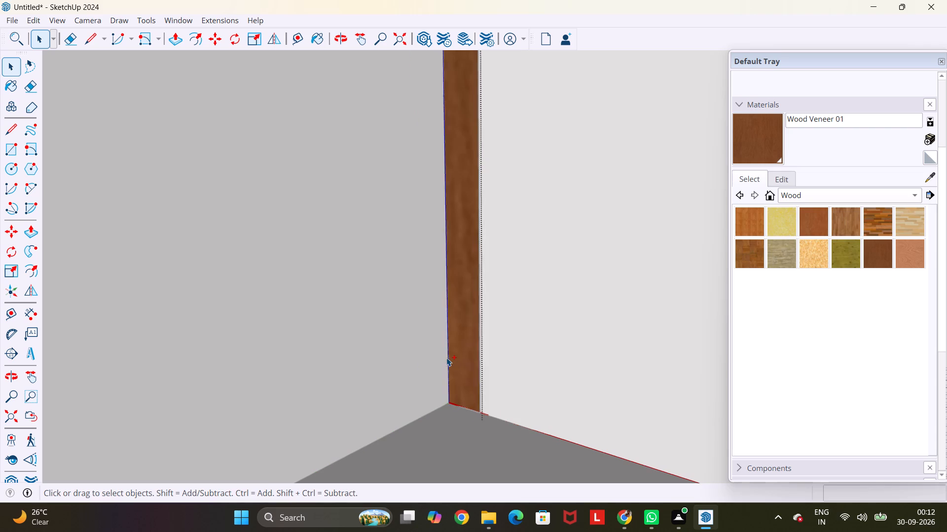
key("ctrl+z")
key("ctrl+z")
scroll(446, 358, "down", 20)
scroll(446, 358, "down", 1)
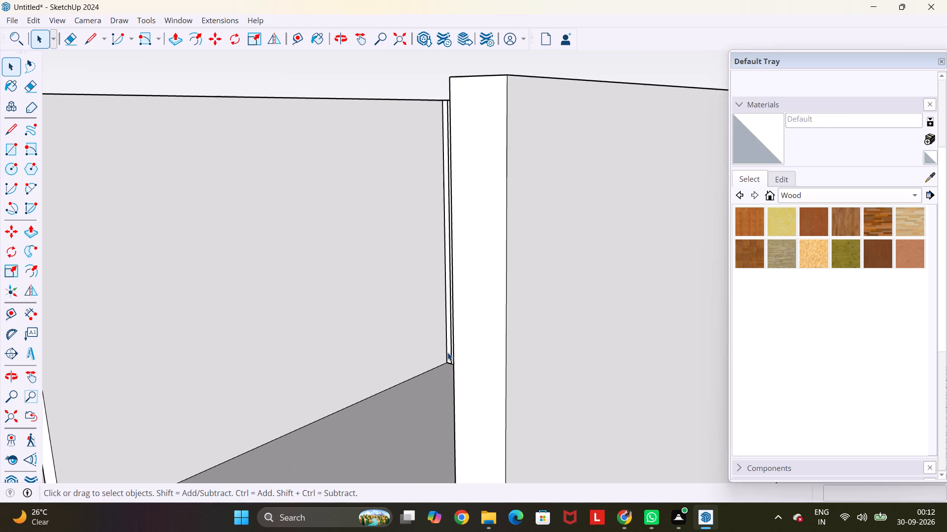
middle_click_drag(439, 310, 561, 345)
scroll(455, 310, "up", 5)
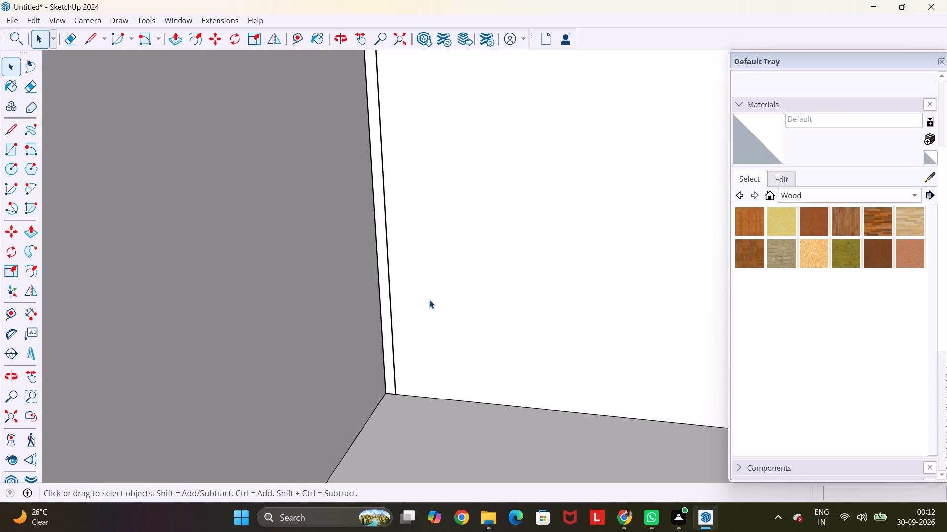
key("ctrl+z")
key("ctrl+z")
key("ctrl+z")
key("ctrl+z")
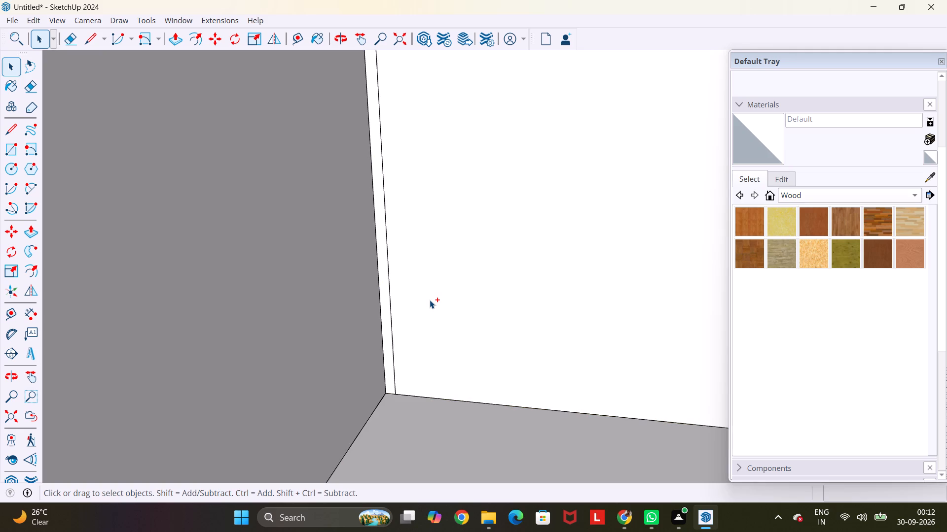
key("ctrl+z")
Copy the back wall's vertical corner edge 3" along the wall to outline a narrow strip.
left_click(378, 290)
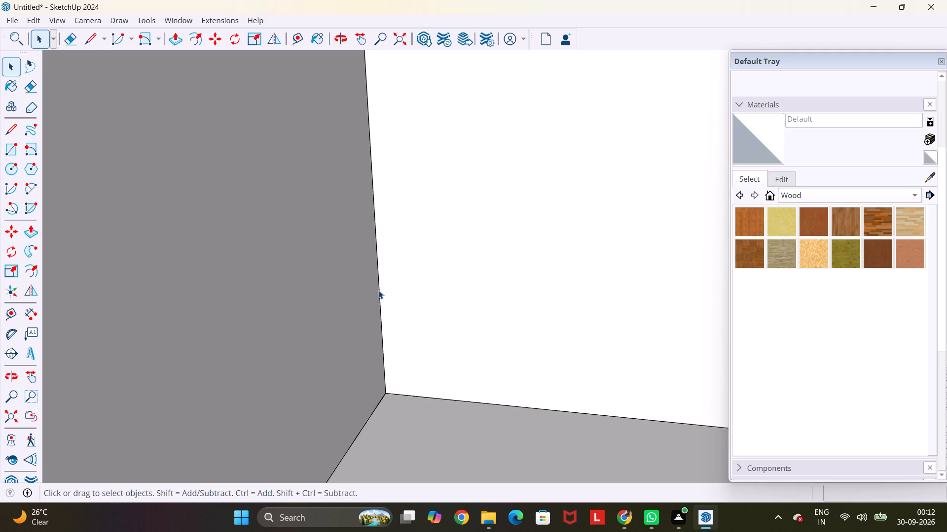
key("m")
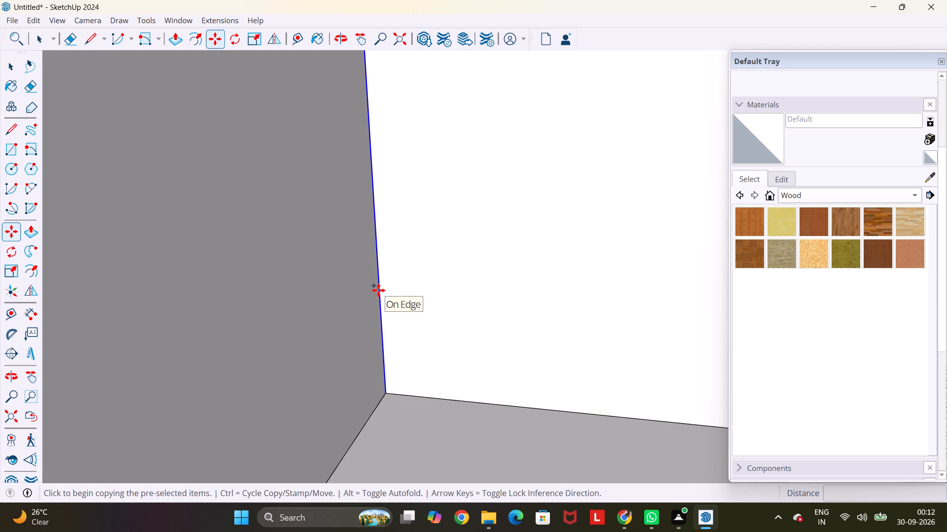
left_click(378, 290)
scroll(402, 290, "up", 4)
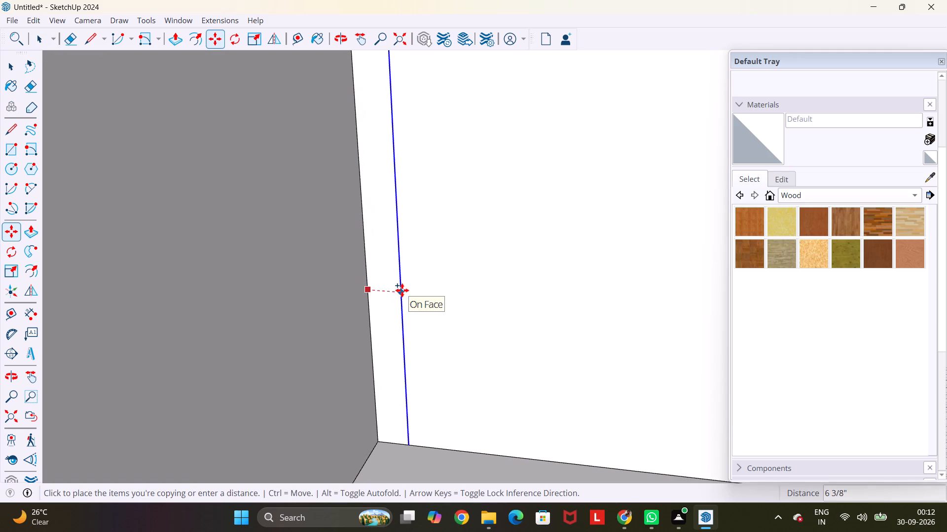
type("3\"")
key("Return")
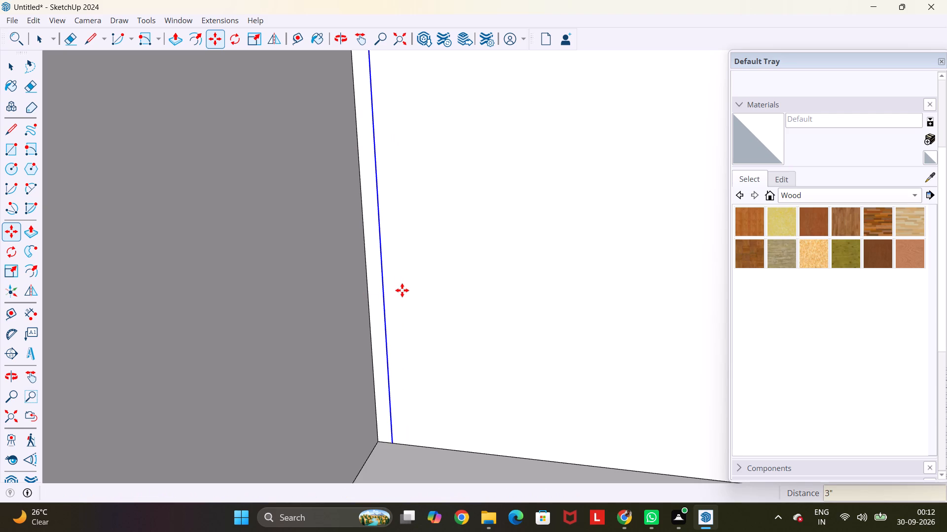
key("Escape")
key("space")
Paint the narrow strip face beside the back wall's corner with Wood Veneer 01.
left_click(869, 253)
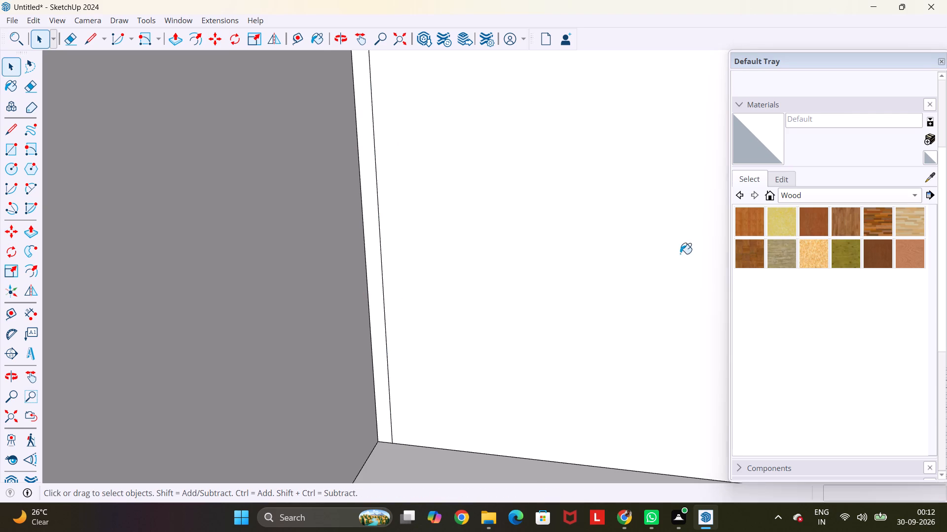
left_click(374, 250)
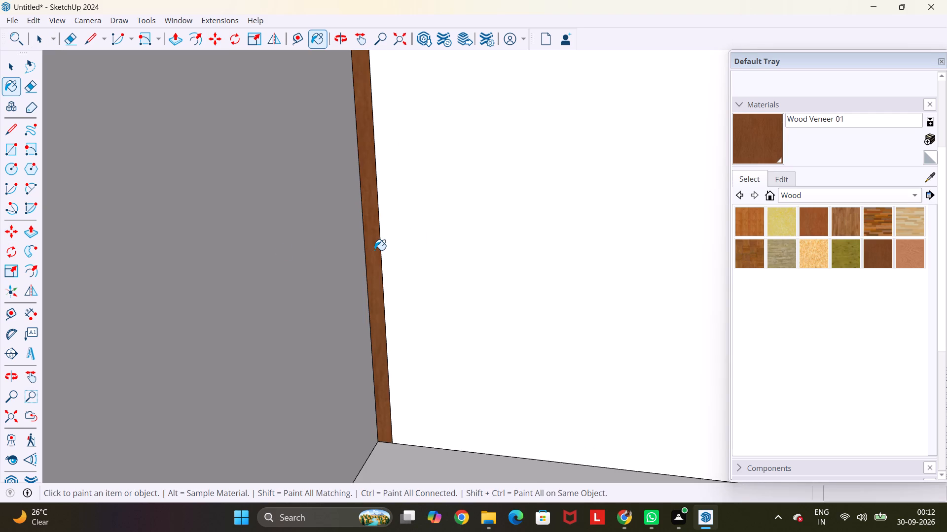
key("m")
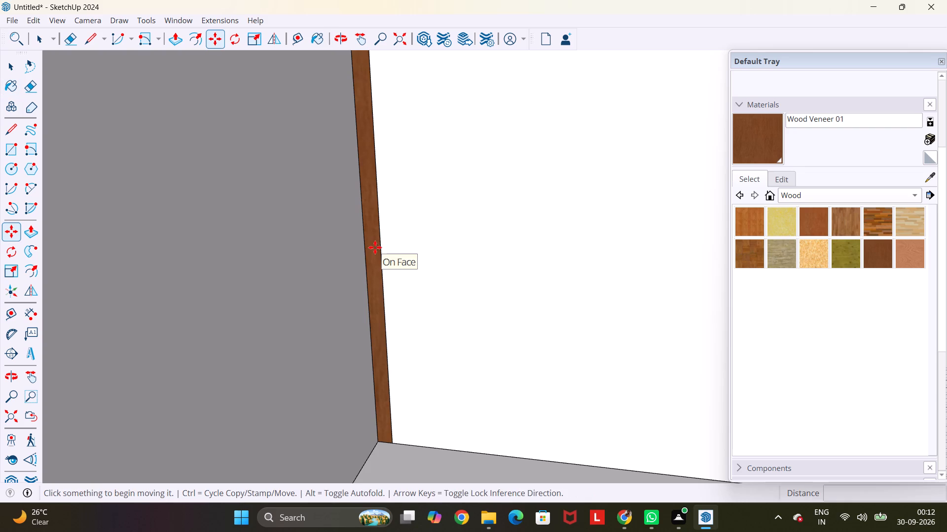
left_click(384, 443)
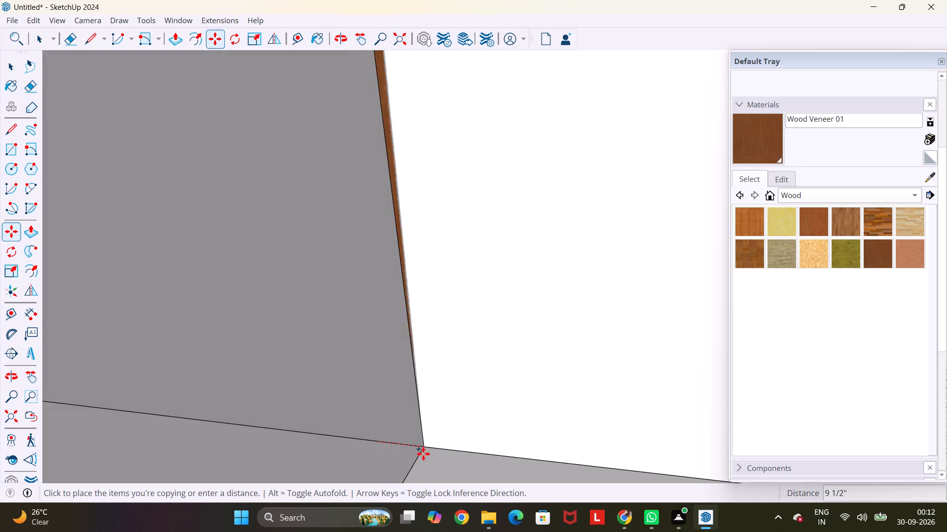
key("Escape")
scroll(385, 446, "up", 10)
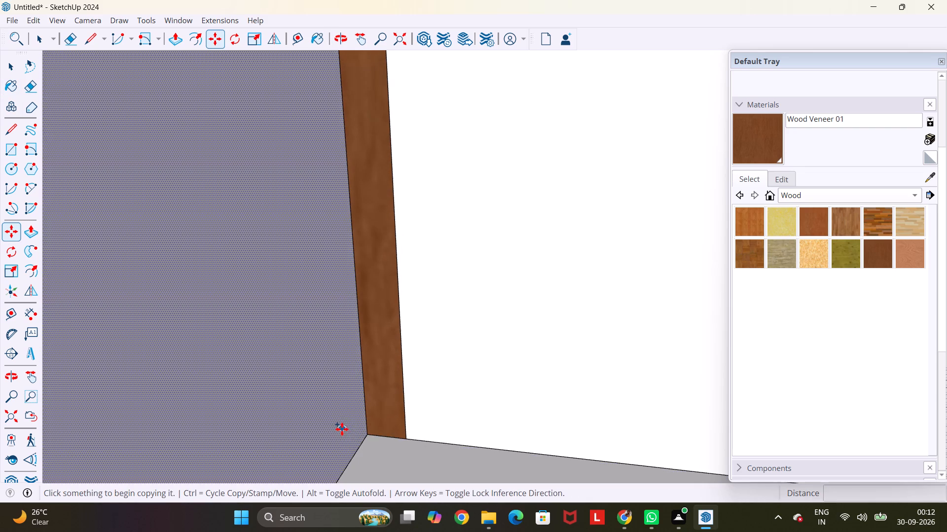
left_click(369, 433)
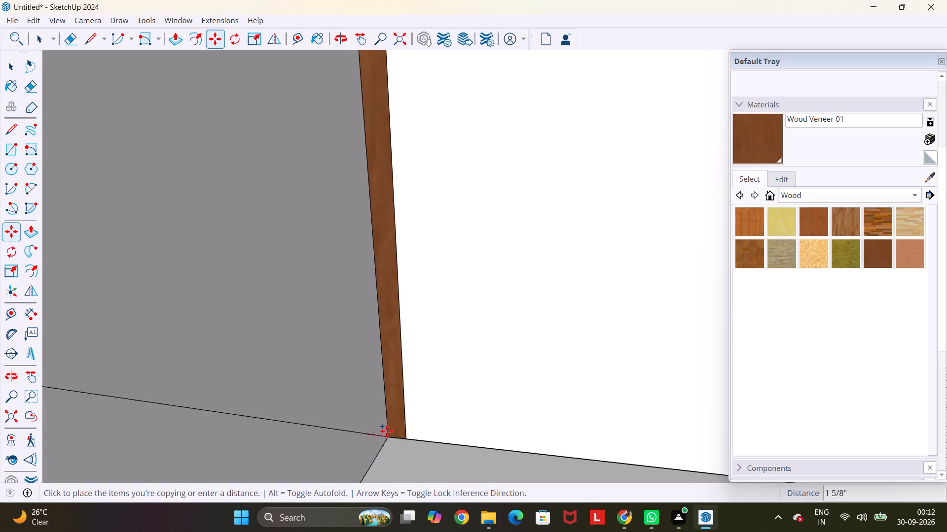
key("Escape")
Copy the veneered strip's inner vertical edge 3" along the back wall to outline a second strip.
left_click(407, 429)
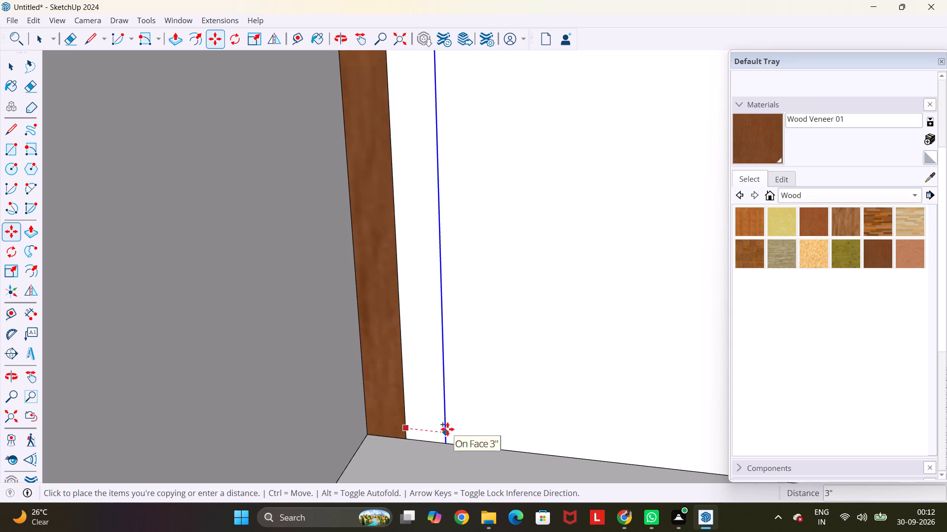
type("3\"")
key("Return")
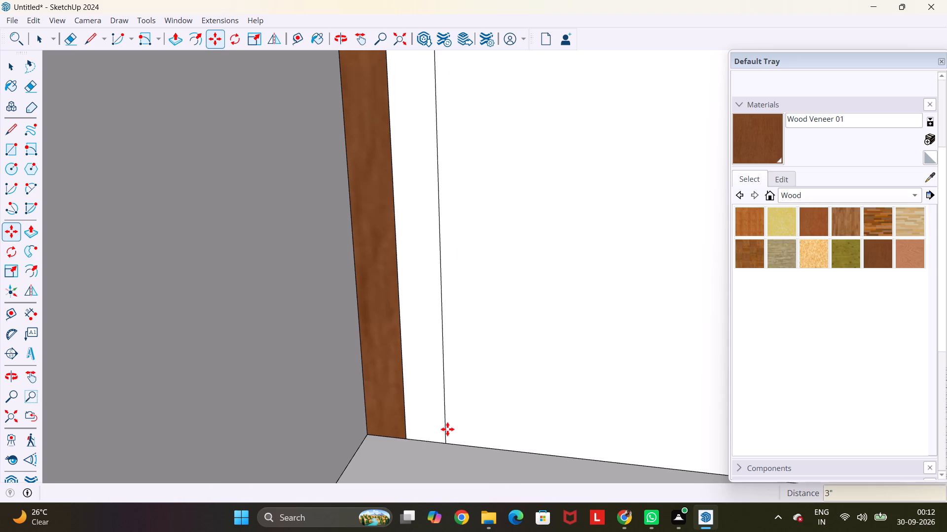
Undo the second edge copy, the strip's wood veneer and its dividing edge, back to the plain back wall.
key("ctrl+z")
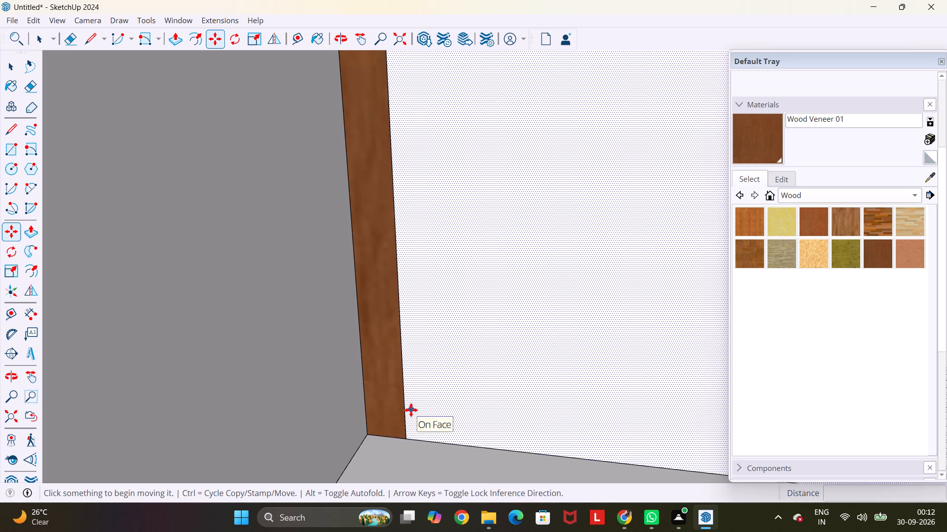
key("Escape")
key("space")
scroll(385, 412, "up", 4)
scroll(385, 411, "down", 10)
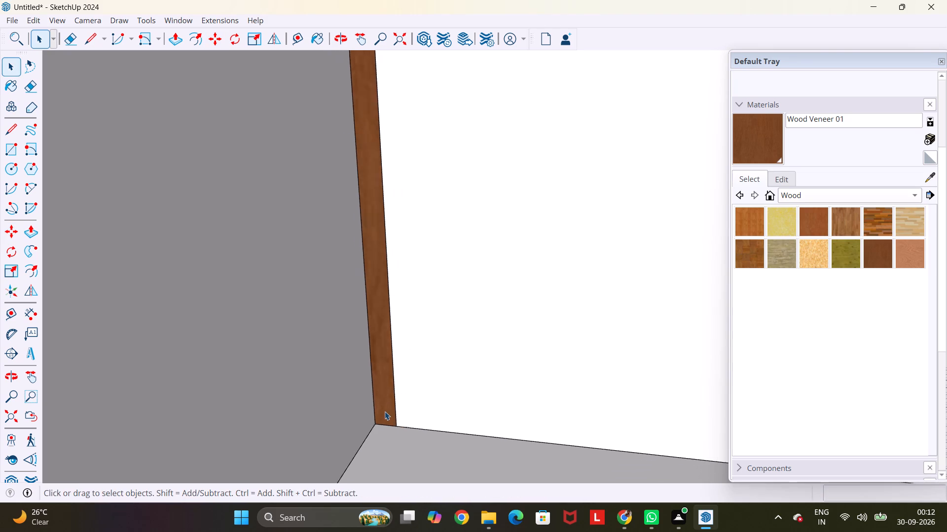
scroll(385, 411, "down", 10)
key("ctrl+z")
key("ctrl+z")
scroll(384, 395, "down", 6)
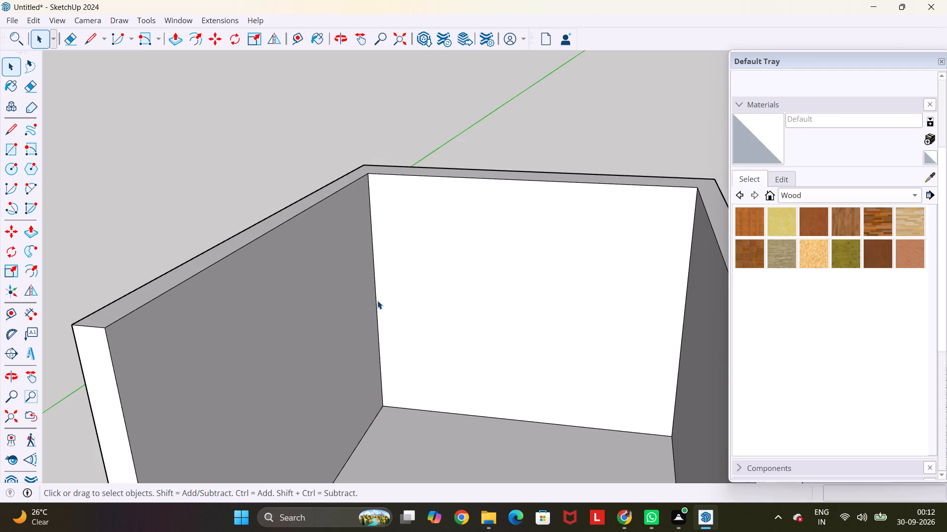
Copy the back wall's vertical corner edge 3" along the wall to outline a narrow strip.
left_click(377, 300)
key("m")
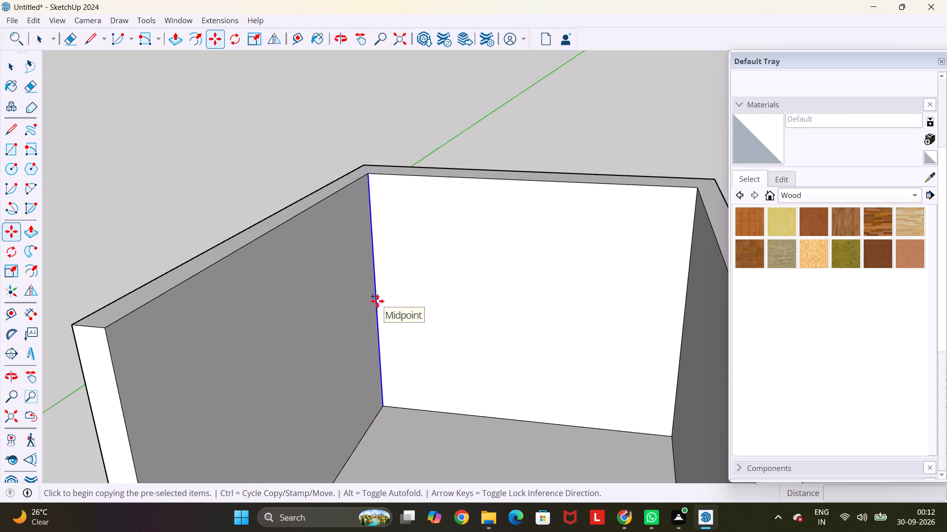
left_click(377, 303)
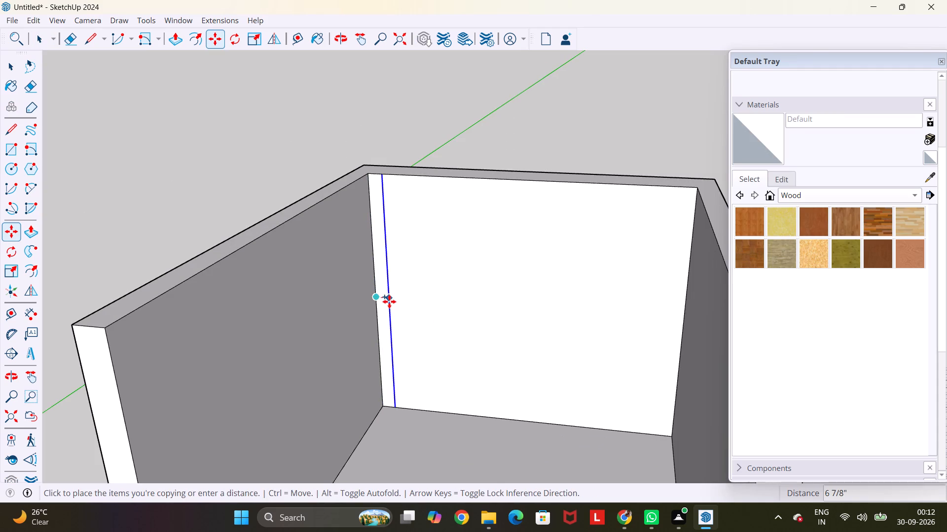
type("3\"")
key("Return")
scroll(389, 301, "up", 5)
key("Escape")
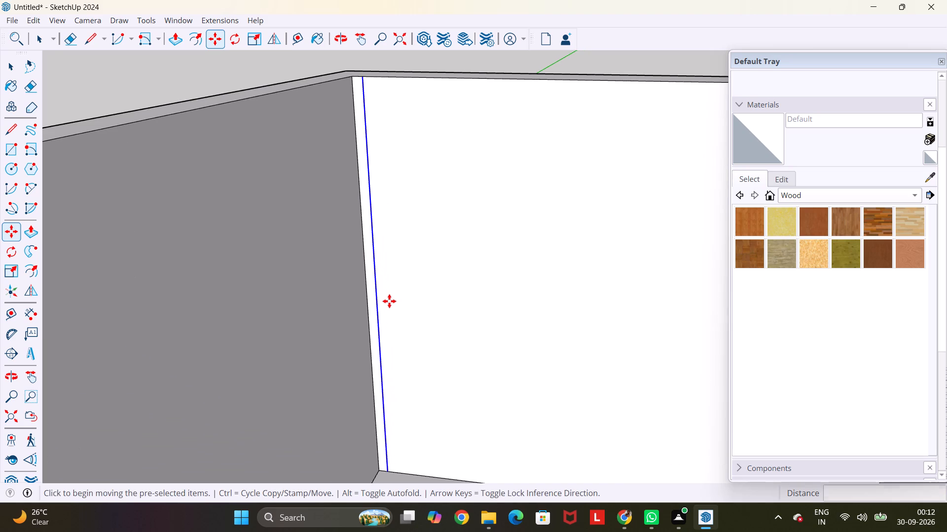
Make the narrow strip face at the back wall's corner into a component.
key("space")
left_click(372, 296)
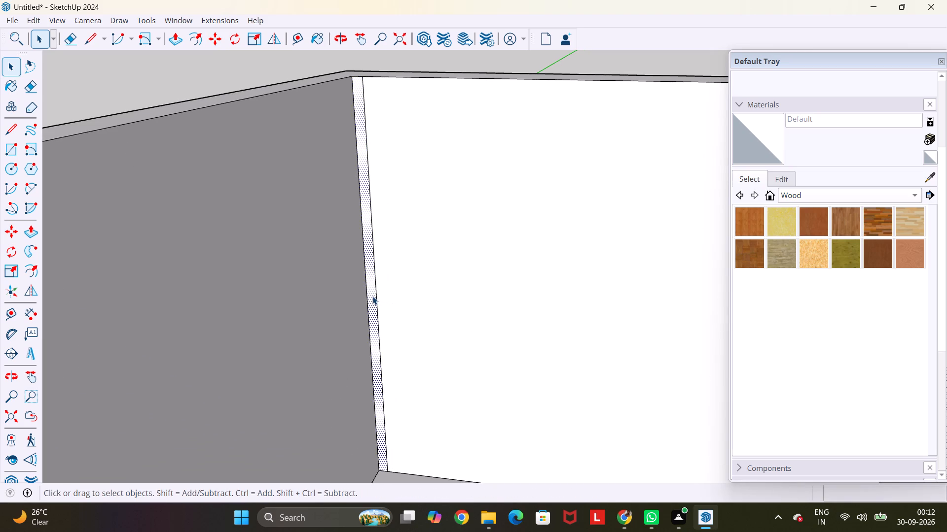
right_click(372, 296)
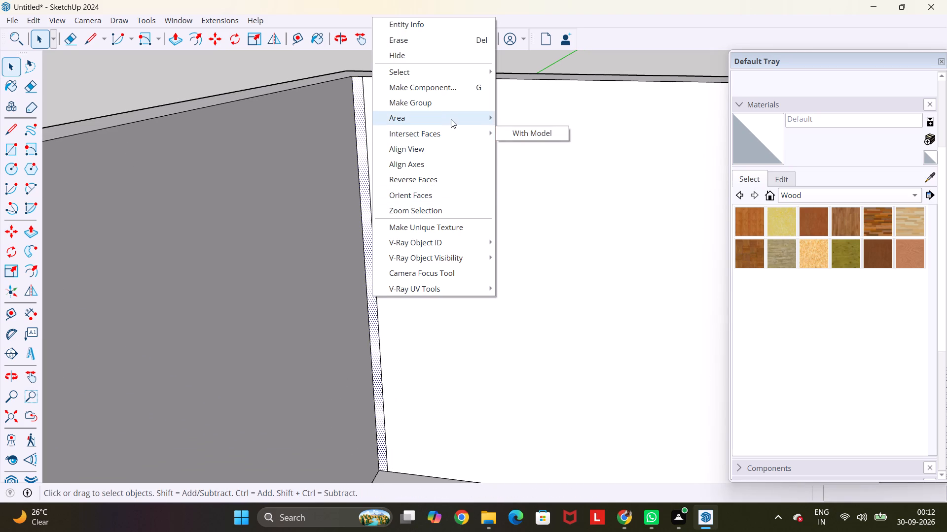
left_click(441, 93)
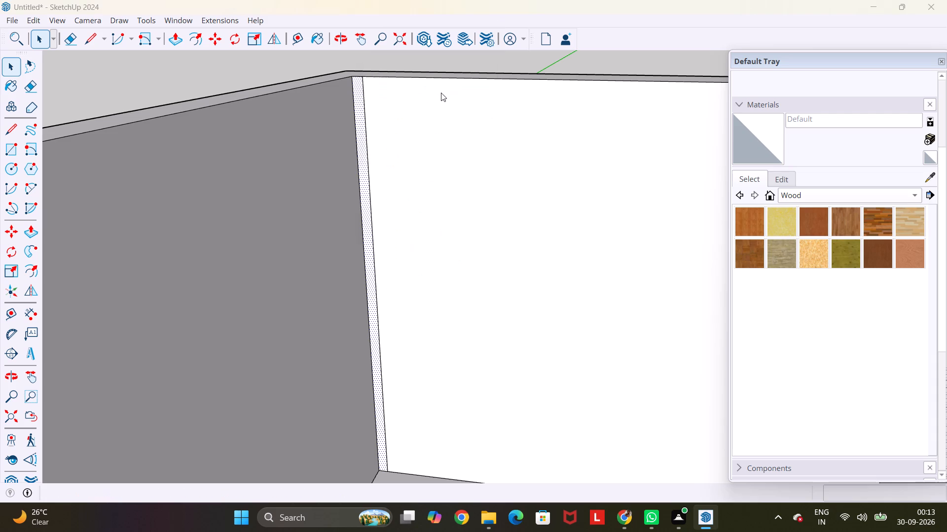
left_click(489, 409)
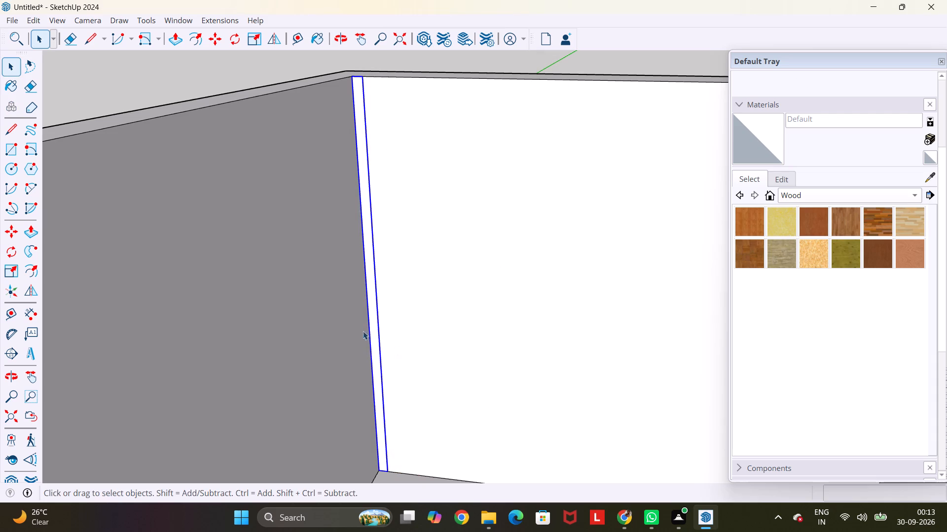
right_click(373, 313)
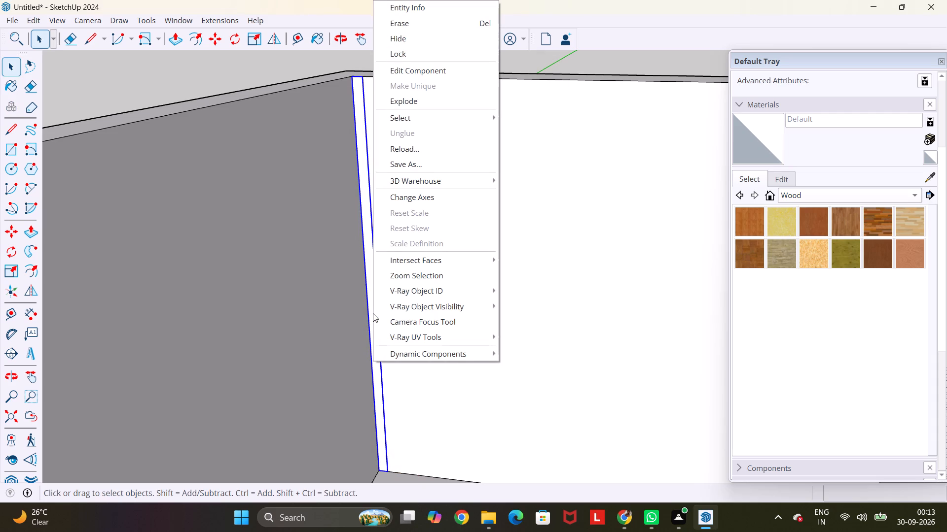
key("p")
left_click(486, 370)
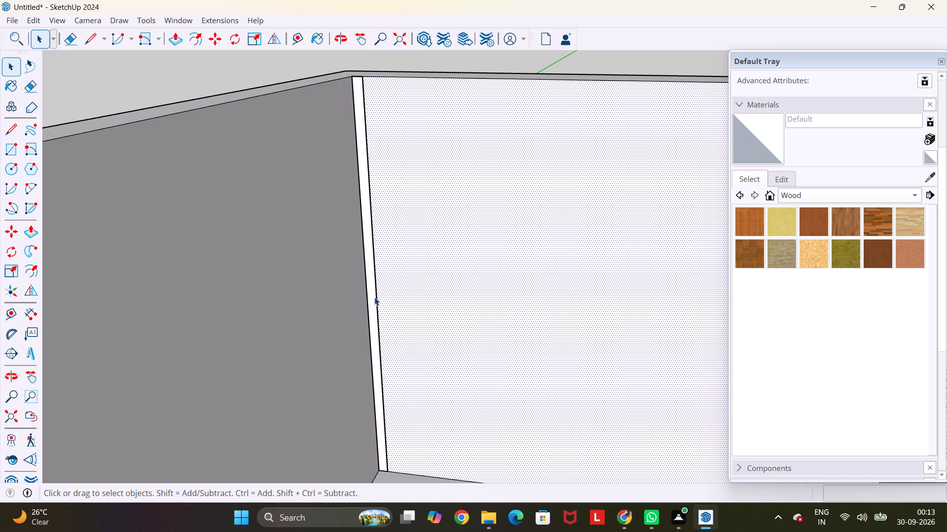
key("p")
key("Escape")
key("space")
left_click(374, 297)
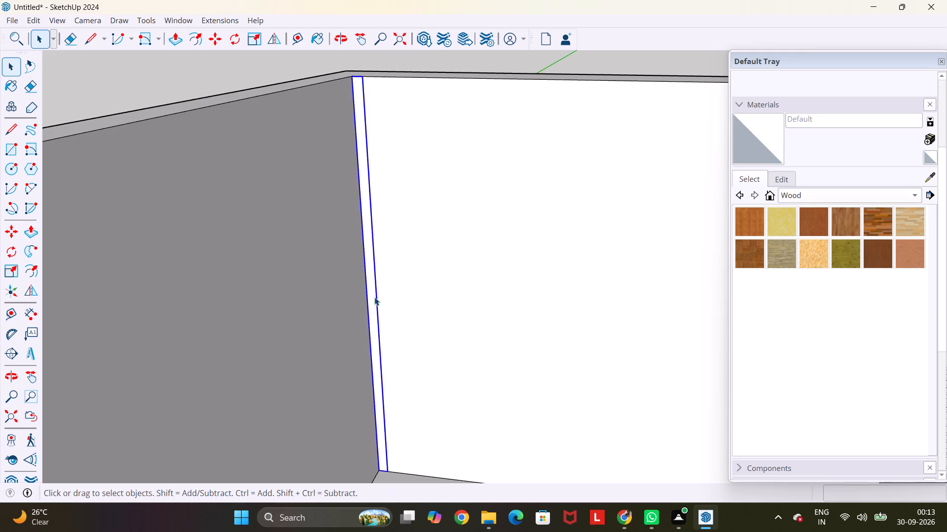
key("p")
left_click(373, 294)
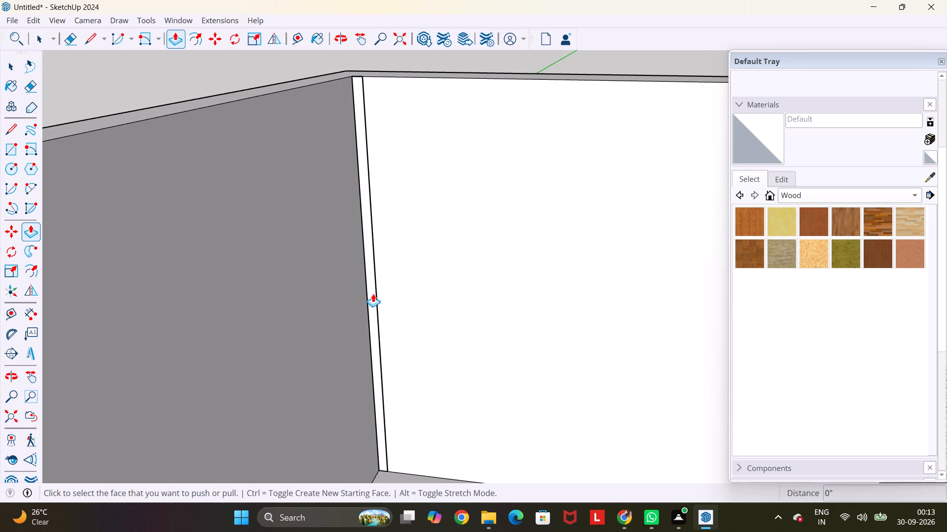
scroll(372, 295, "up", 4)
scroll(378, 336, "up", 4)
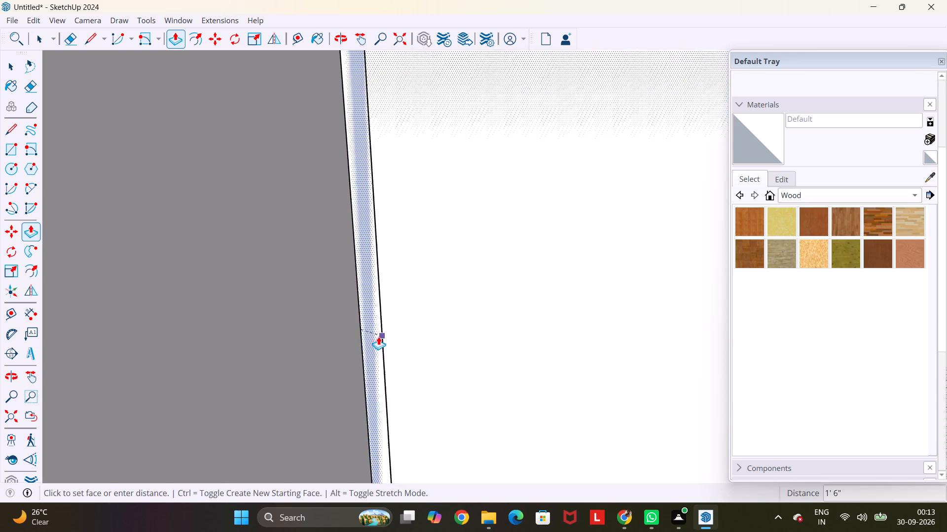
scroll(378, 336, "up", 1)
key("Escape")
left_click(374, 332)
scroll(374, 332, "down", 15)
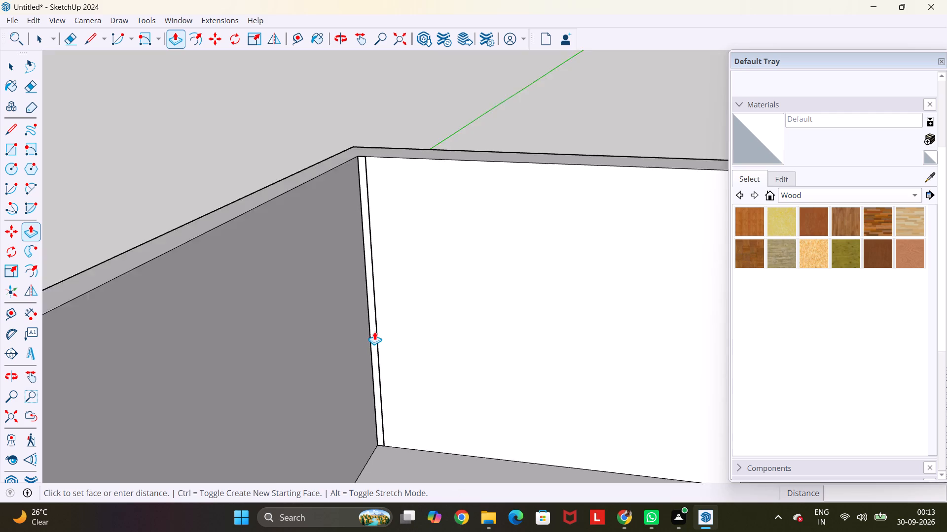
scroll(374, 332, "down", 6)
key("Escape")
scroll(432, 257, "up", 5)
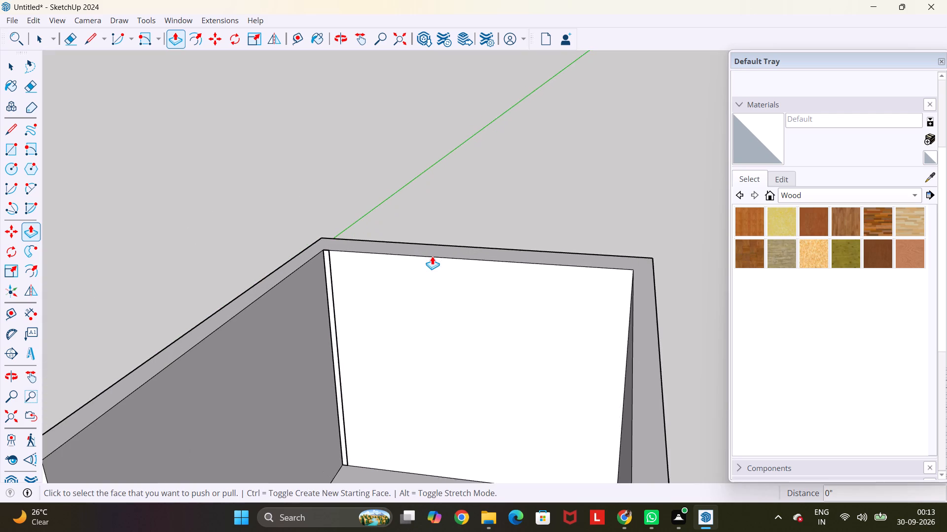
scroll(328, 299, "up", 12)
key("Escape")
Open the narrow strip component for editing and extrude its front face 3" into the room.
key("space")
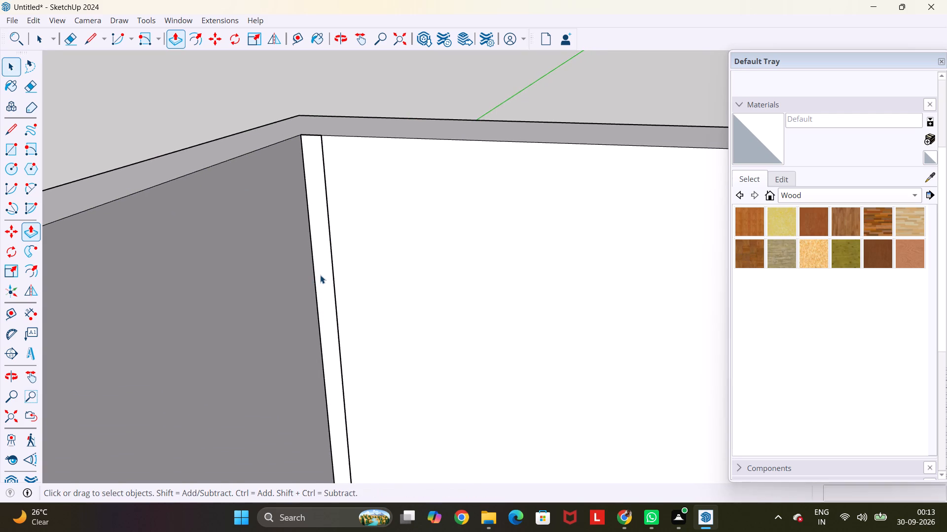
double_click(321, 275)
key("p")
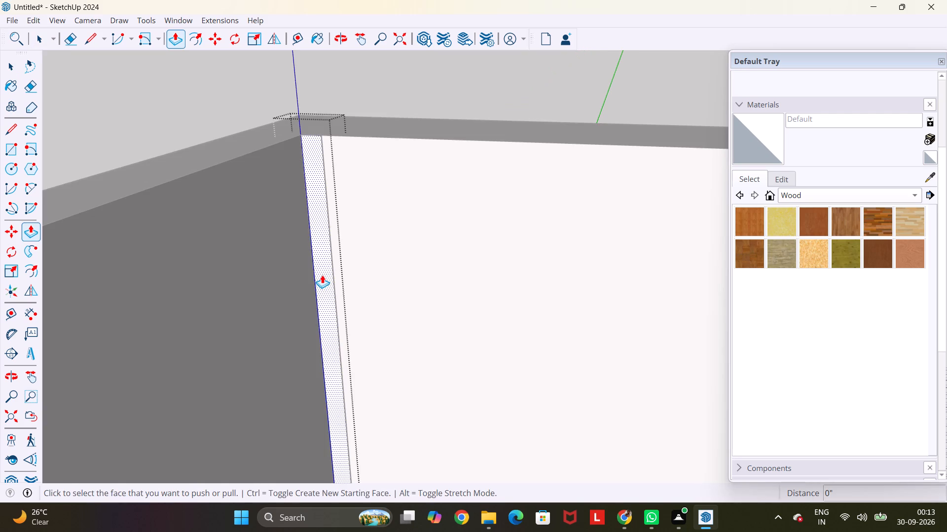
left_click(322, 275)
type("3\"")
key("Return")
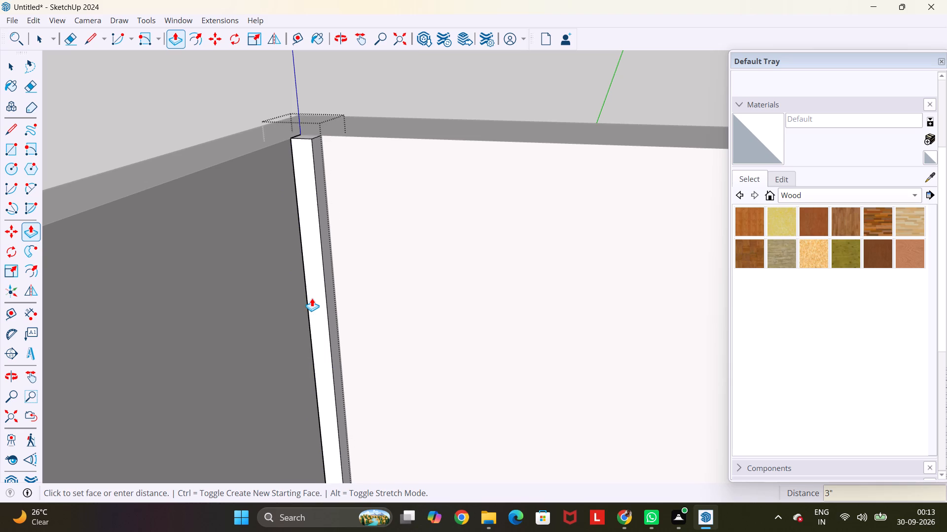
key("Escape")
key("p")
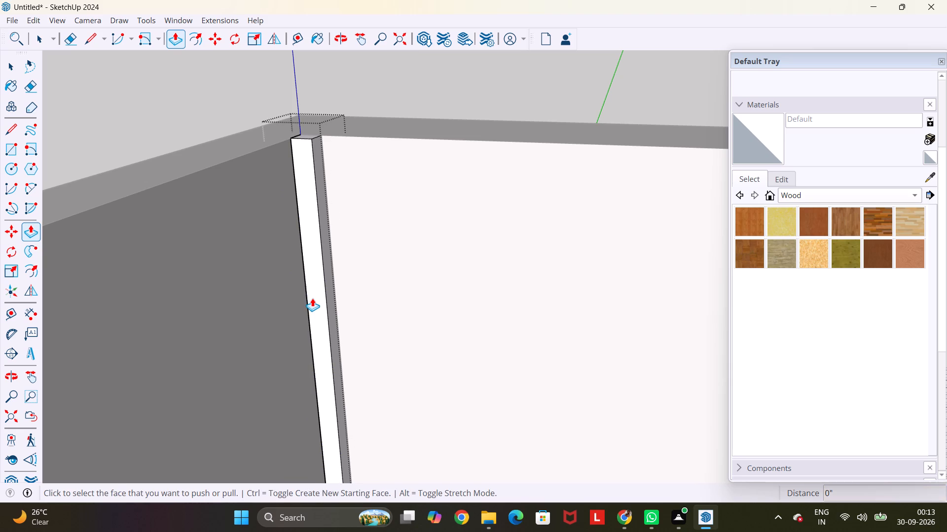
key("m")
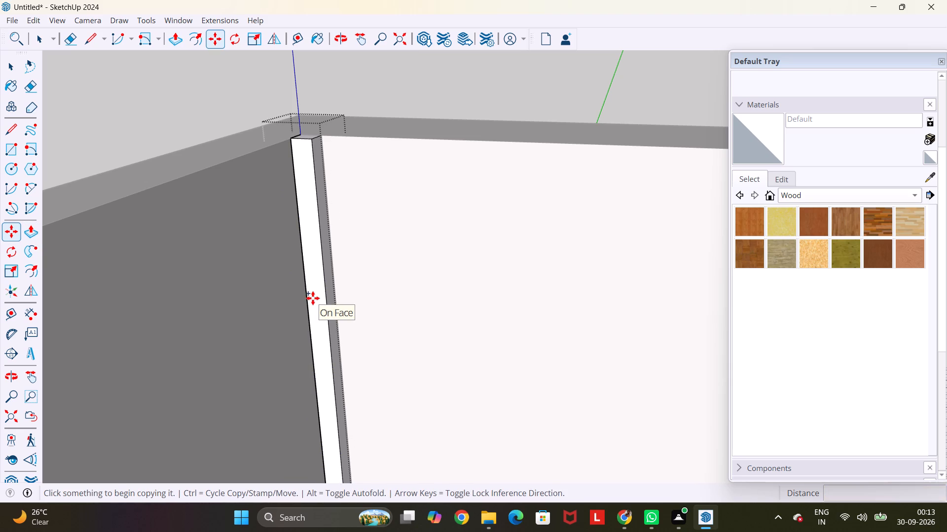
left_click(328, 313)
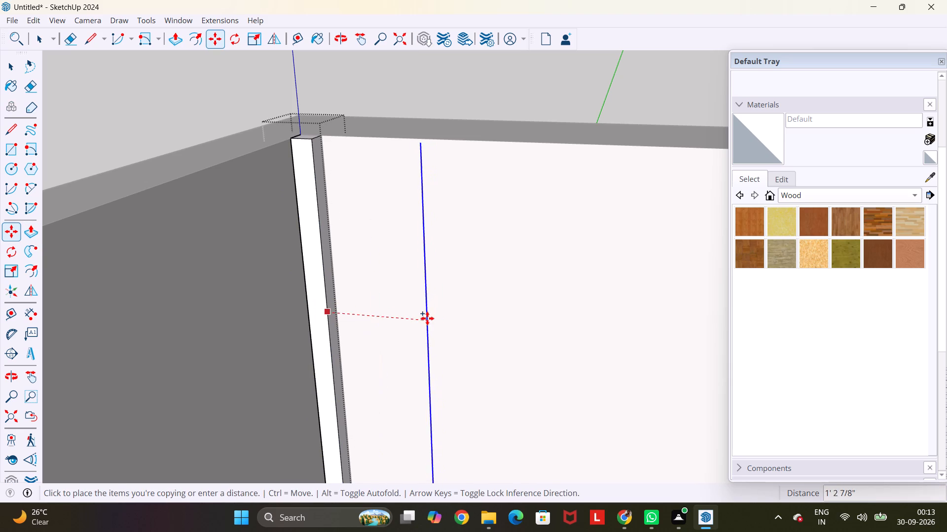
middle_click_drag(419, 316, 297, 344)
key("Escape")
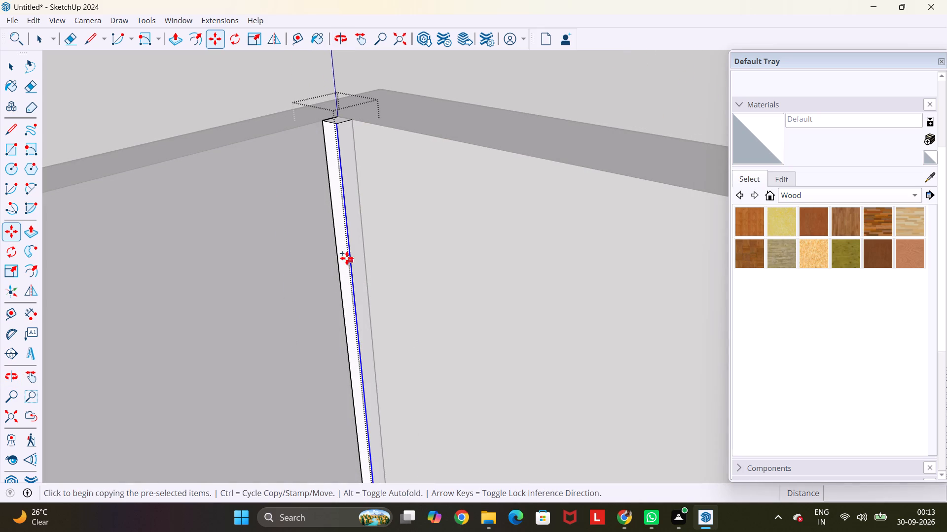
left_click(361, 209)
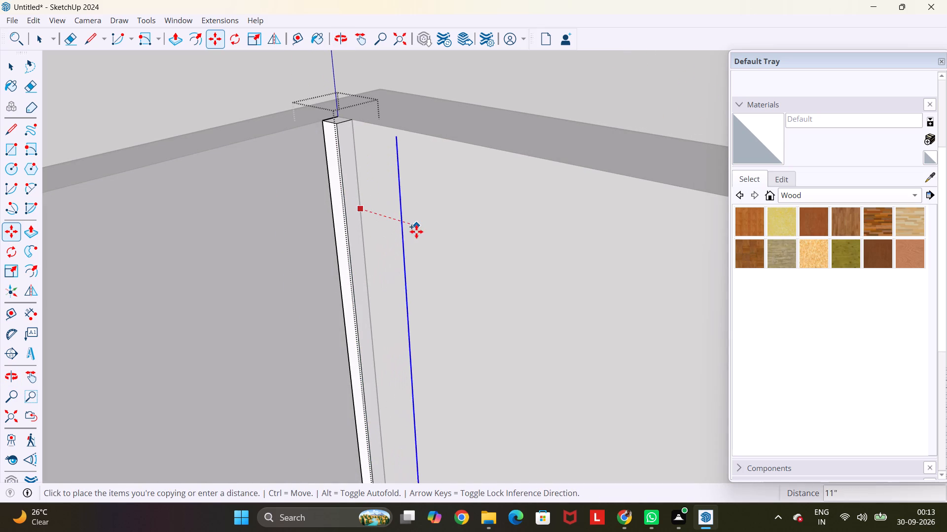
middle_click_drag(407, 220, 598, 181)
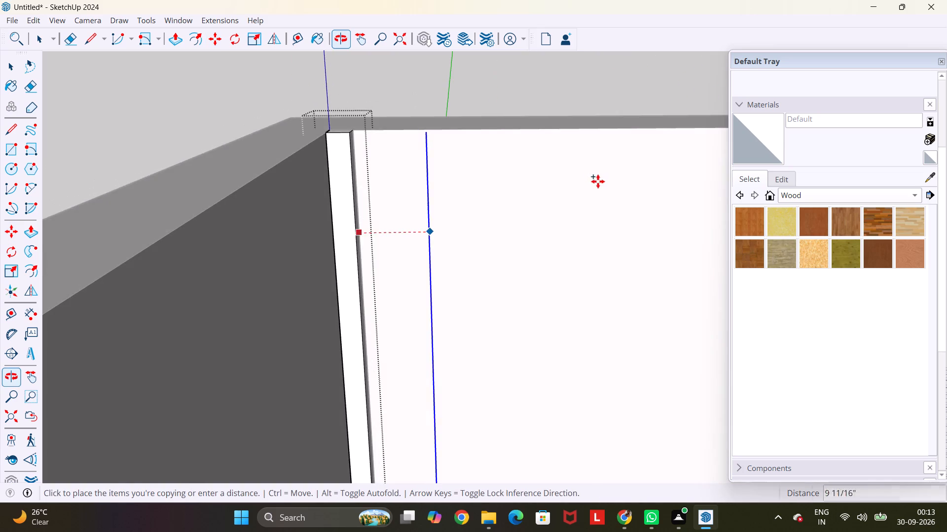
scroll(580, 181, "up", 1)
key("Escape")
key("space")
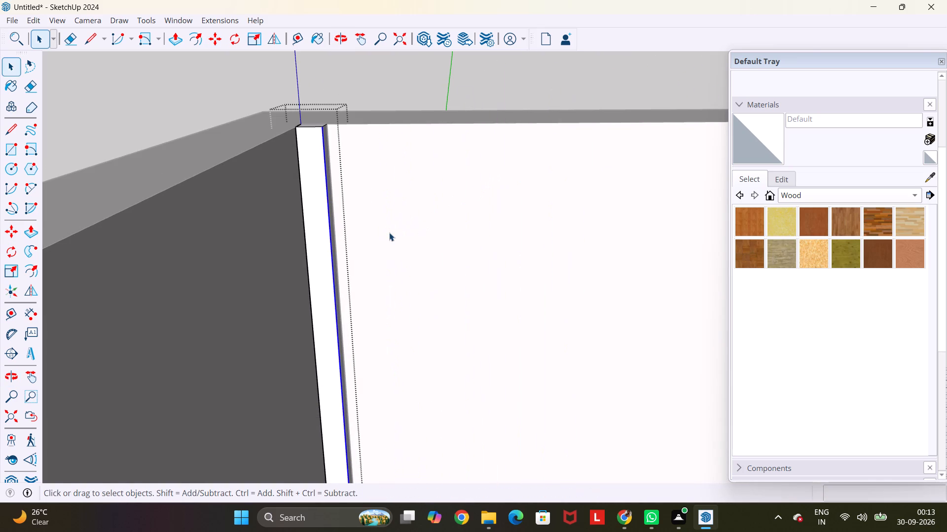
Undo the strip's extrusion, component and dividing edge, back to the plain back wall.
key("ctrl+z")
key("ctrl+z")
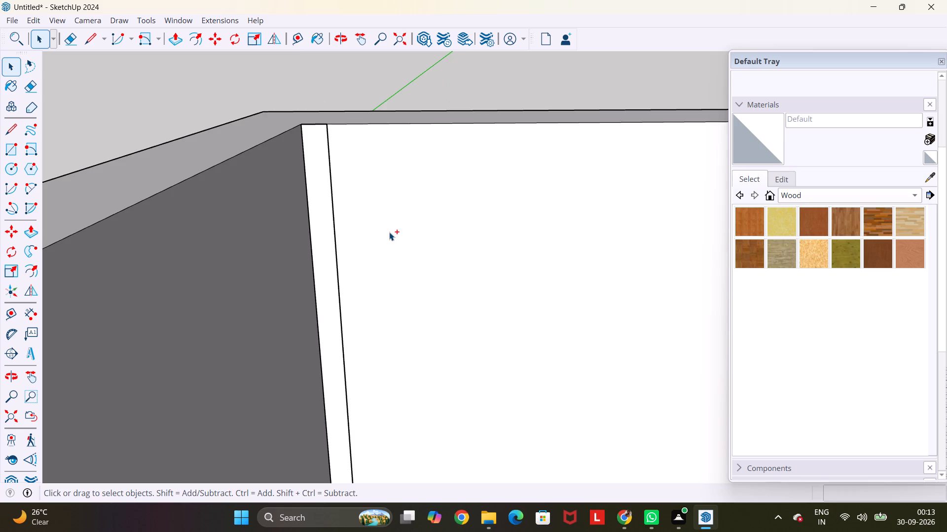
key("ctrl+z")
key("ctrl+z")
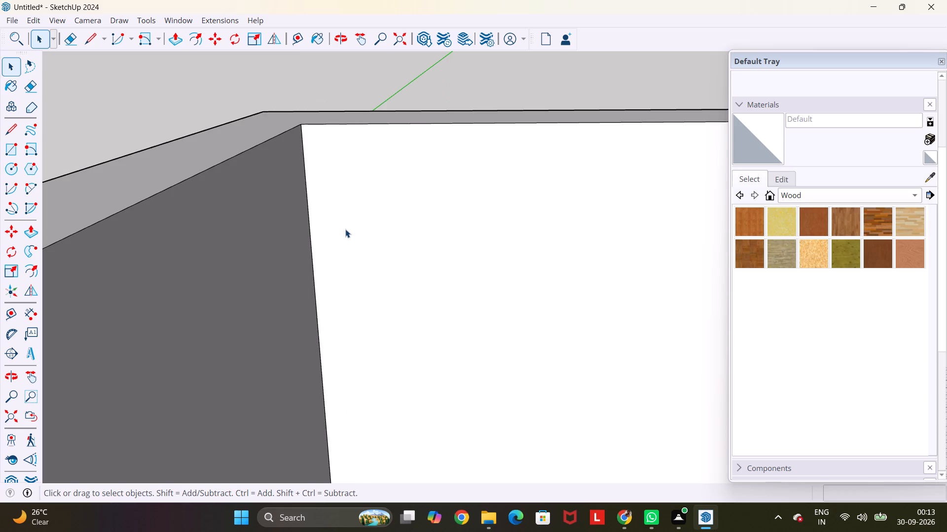
Copy the back wall's vertical corner edge 3" along the wall and repeat the copy 12 times at the same spacing.
key("l")
key("Escape")
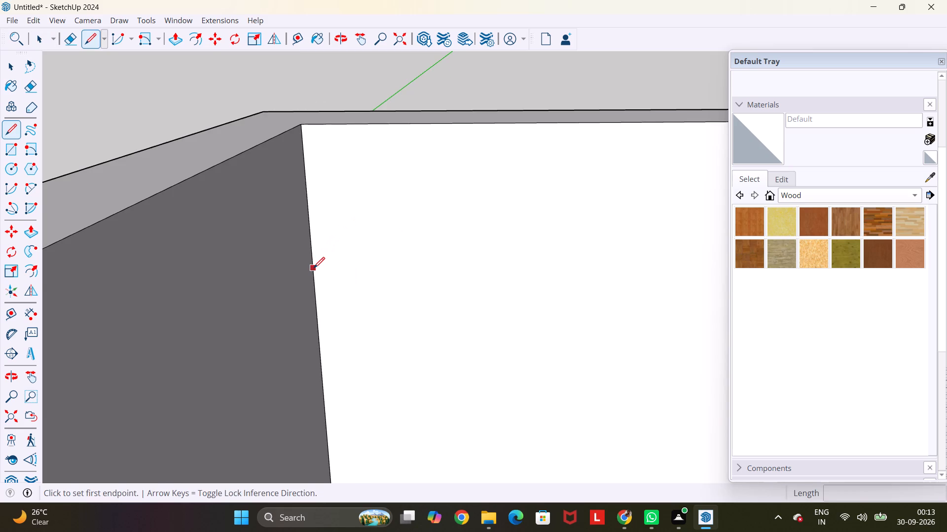
scroll(314, 267, "down", 5)
key("m")
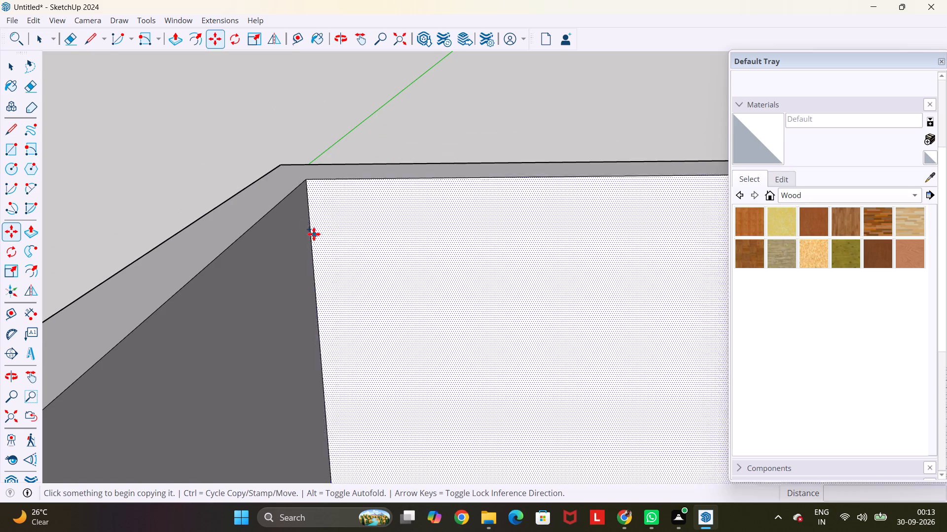
left_click(305, 182)
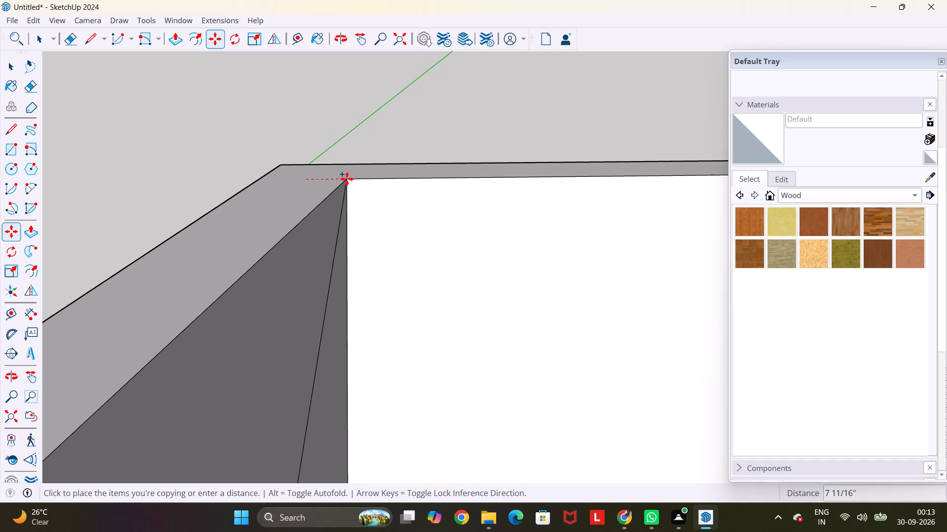
key("Escape")
left_click(308, 215)
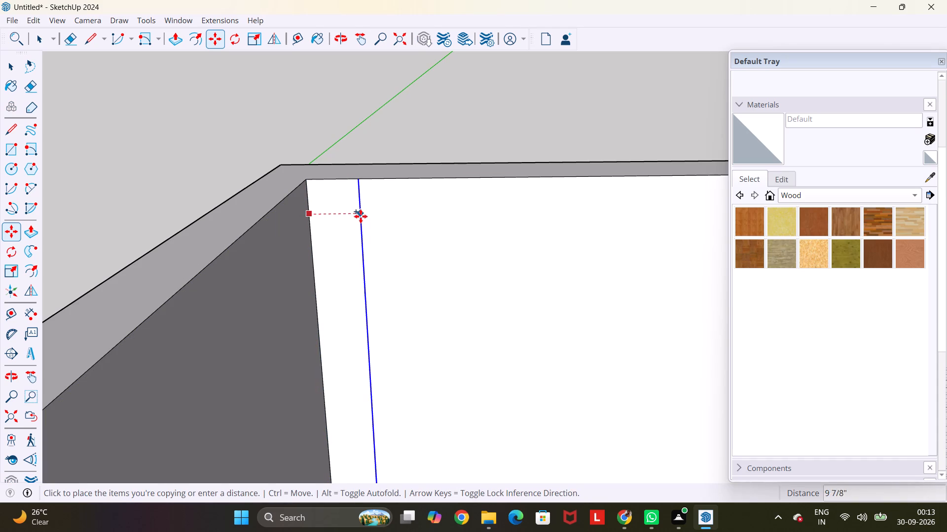
type("3\"")
key("Return")
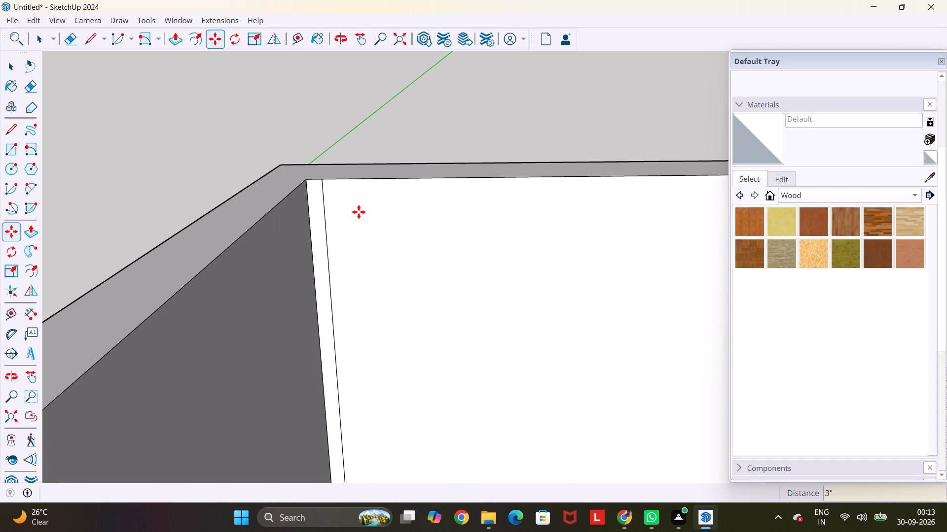
key("asterisk")
key("1")
key("2")
key("Return")
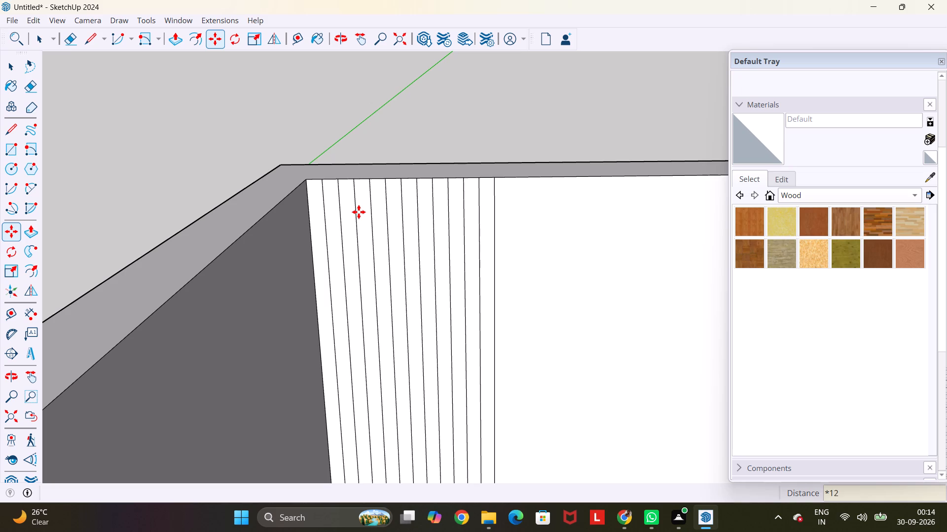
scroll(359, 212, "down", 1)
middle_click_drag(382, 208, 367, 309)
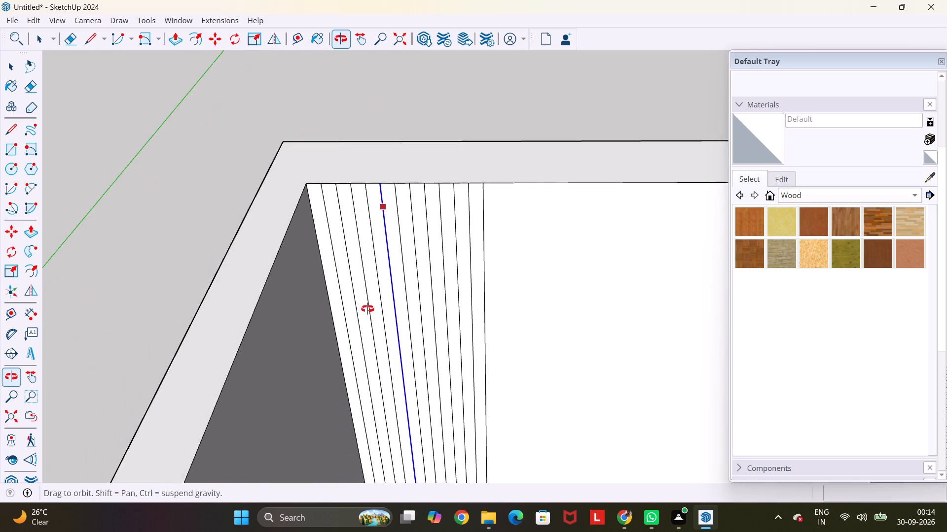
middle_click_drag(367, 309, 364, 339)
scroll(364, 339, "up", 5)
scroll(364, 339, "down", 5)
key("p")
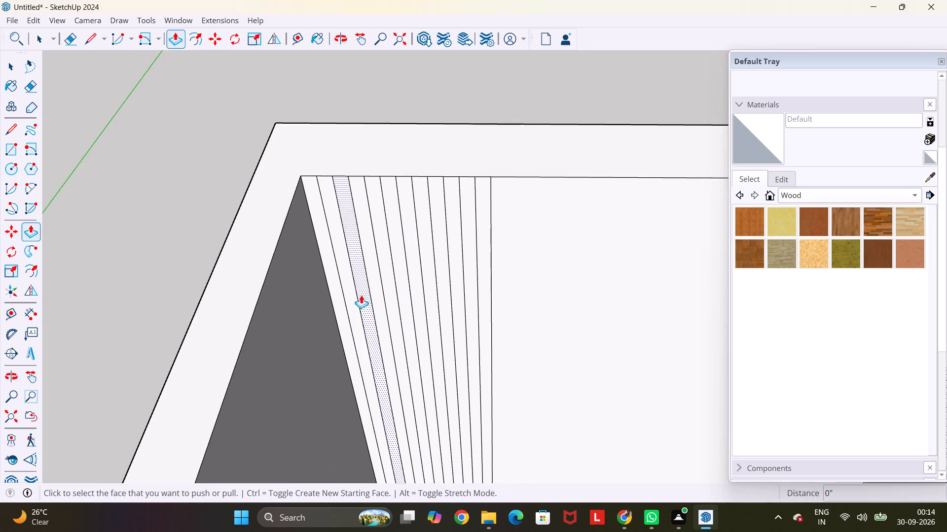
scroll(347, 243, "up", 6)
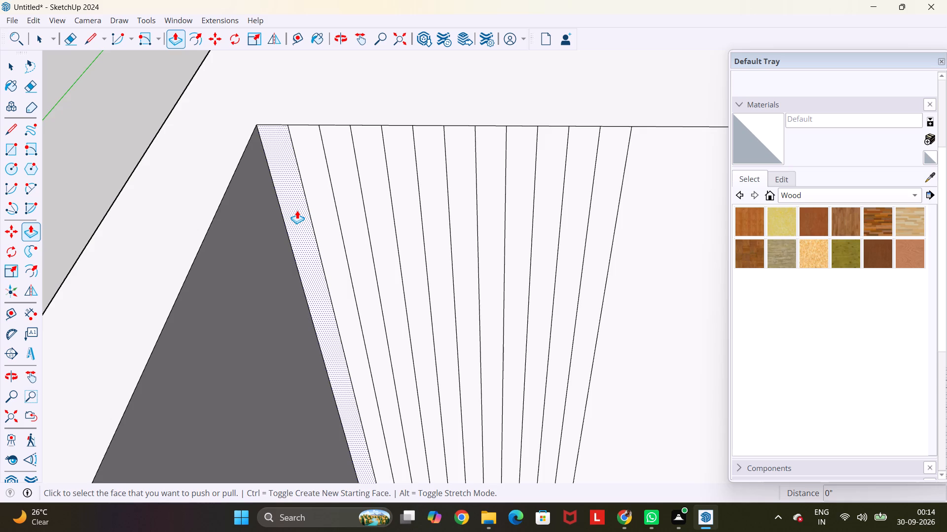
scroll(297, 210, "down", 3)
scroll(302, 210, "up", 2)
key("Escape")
Select all twelve vertical dividing lines on the back wall and copy them 0.6" along the wall to outline narrow gaps between strips.
key("space")
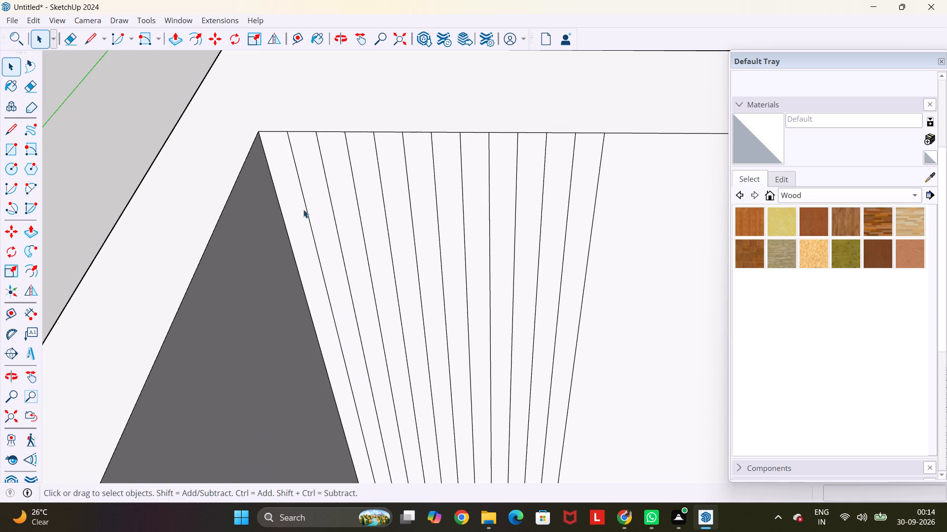
left_click(306, 207)
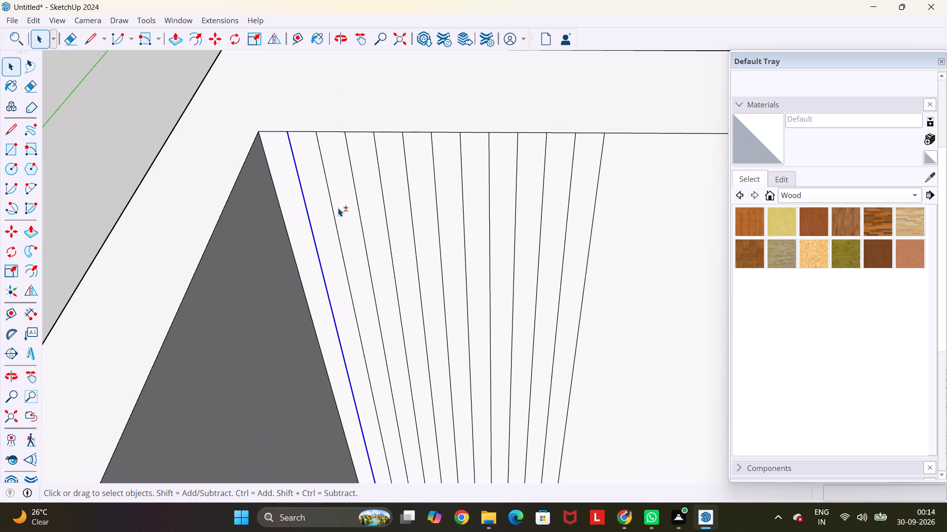
left_click(333, 212, "shift")
left_click(360, 211, "shift")
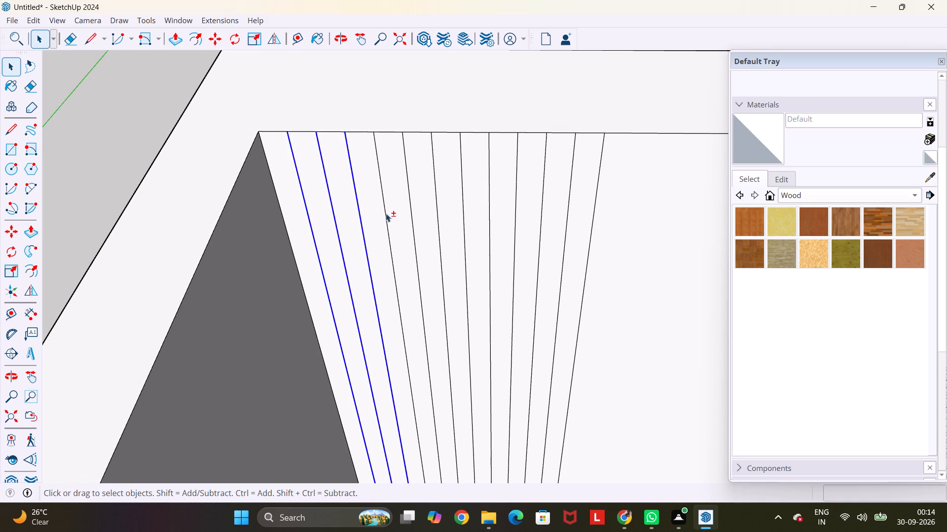
left_click(385, 215, "shift")
left_click(411, 215, "shift")
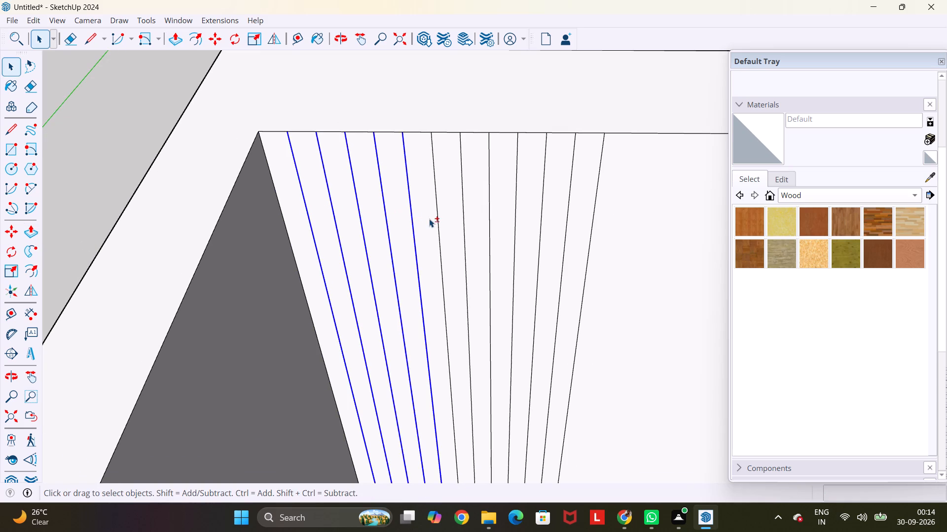
left_click(438, 221, "shift")
left_click(463, 224, "shift")
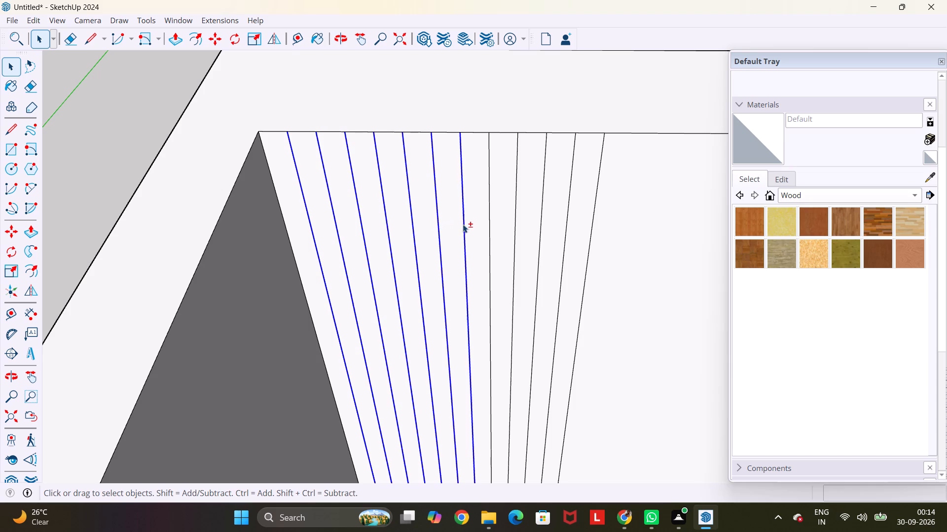
left_click(488, 225, "shift")
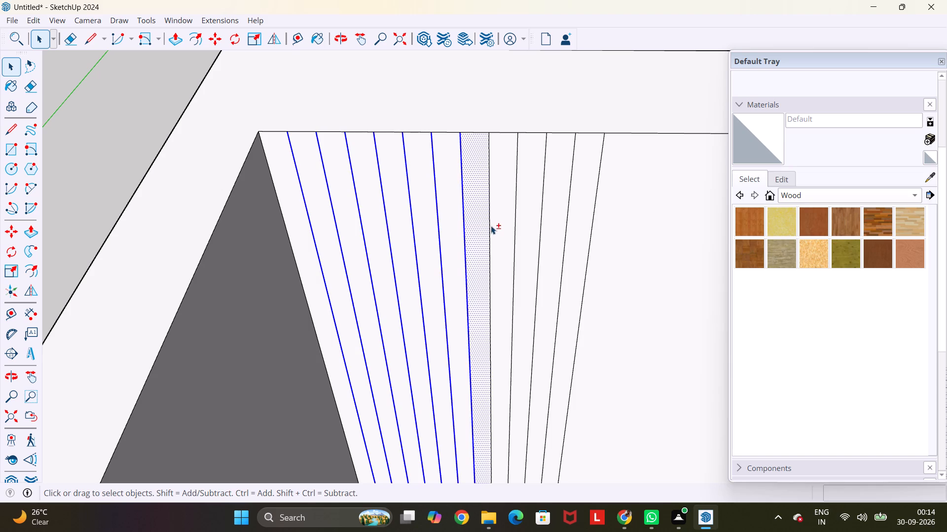
left_click(487, 226, "shift")
left_click(488, 228, "shift")
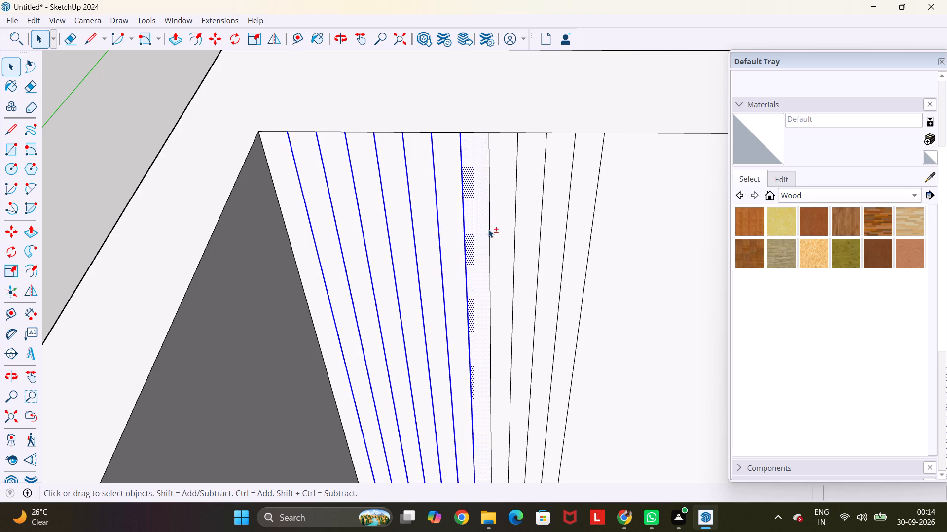
left_click(487, 229, "shift")
left_click(490, 231, "shift")
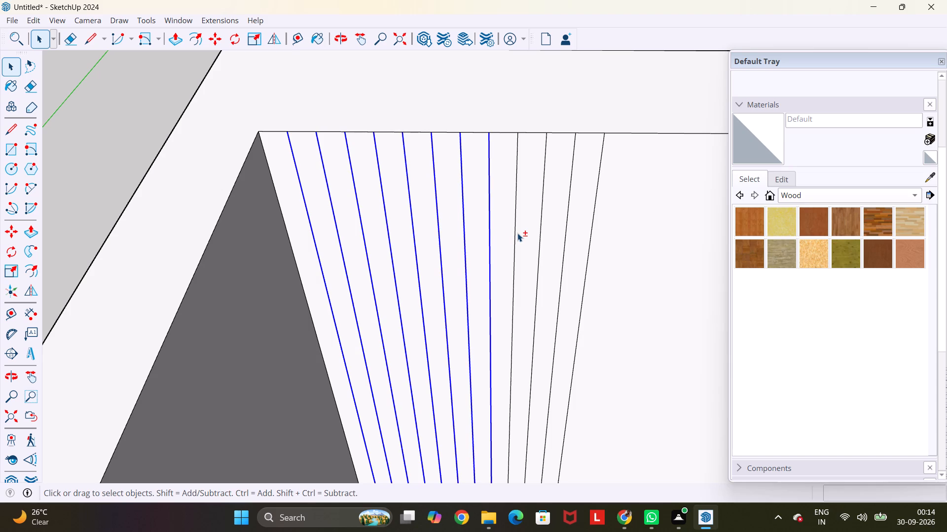
left_click(514, 233, "shift")
left_click(539, 238, "shift")
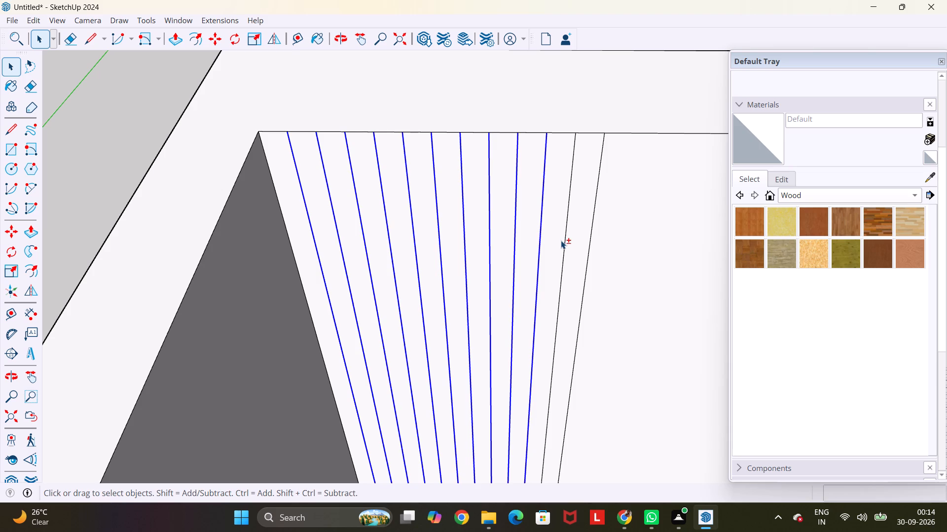
left_click(565, 241, "shift")
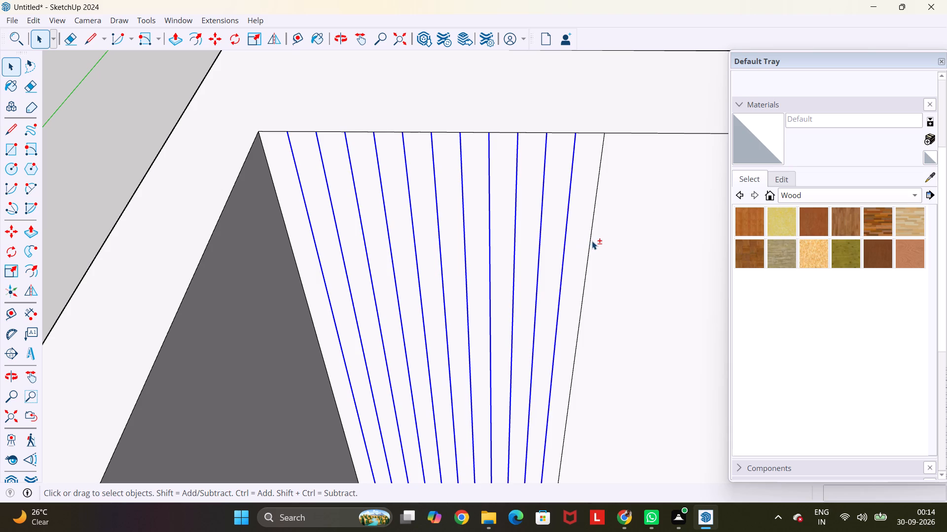
left_click(592, 241, "shift")
left_click(594, 243, "shift")
left_click(590, 243, "shift")
key("m")
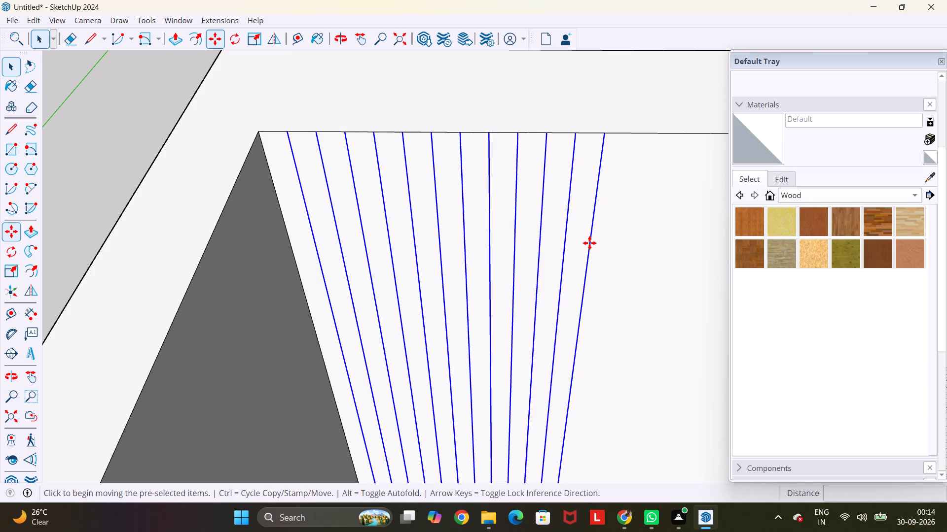
left_click(591, 243)
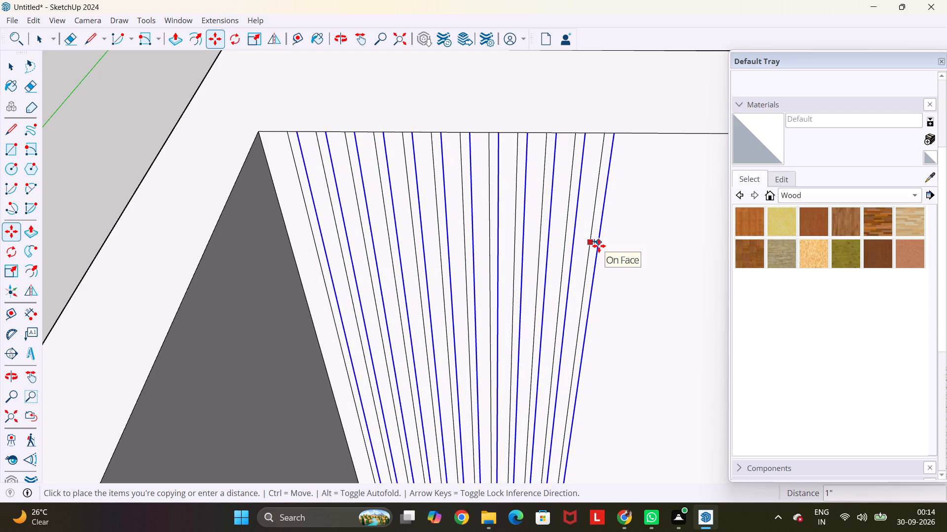
type("0.6\"")
key("Return")
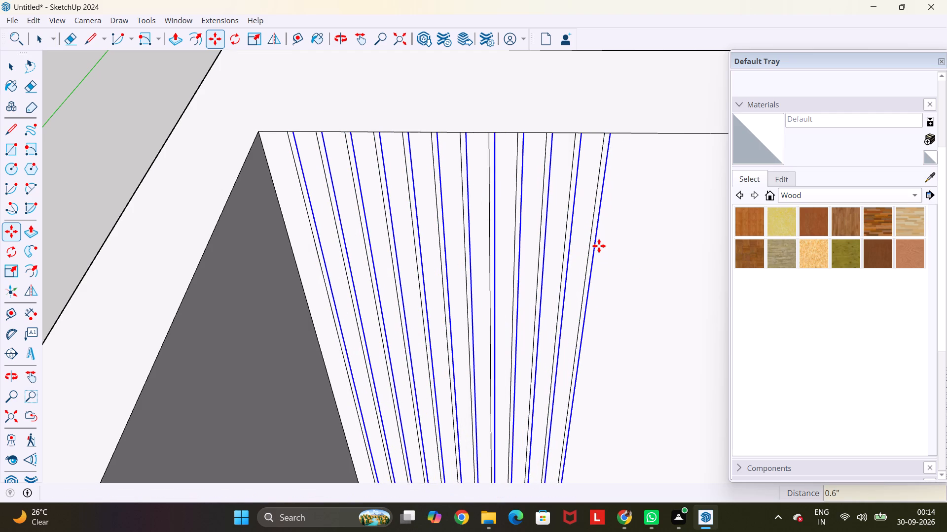
key("Escape")
key("space")
Extrude the first strip face at the back wall's corner 3" into the room with Push/Pull.
middle_click_drag(601, 291, 526, 242)
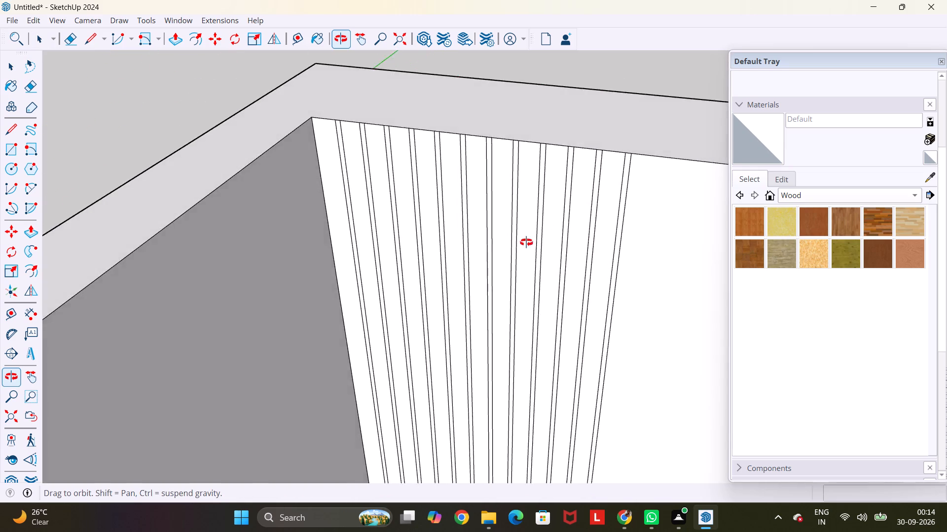
middle_click_drag(526, 242, 469, 286)
scroll(377, 153, "up", 4)
key("p")
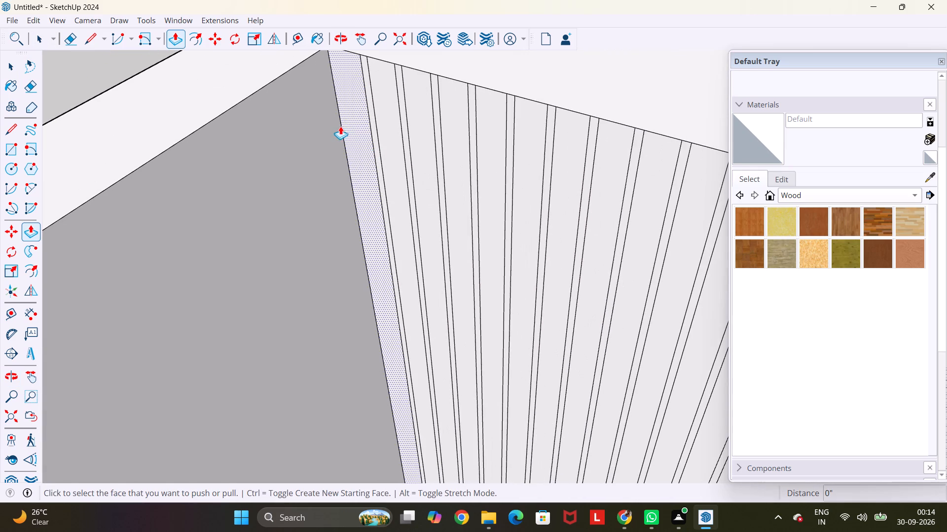
left_click(358, 119)
left_click_drag(359, 126, 358, 126)
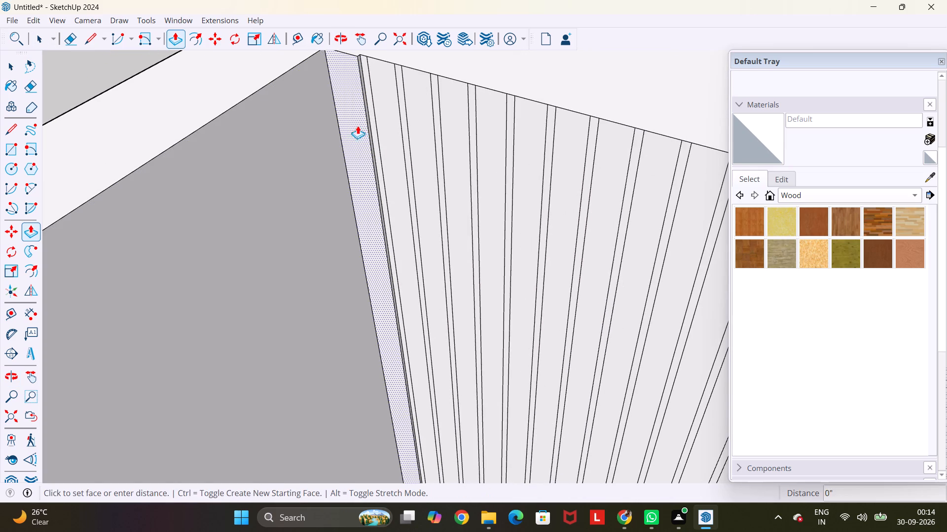
left_click_drag(358, 126, 368, 115)
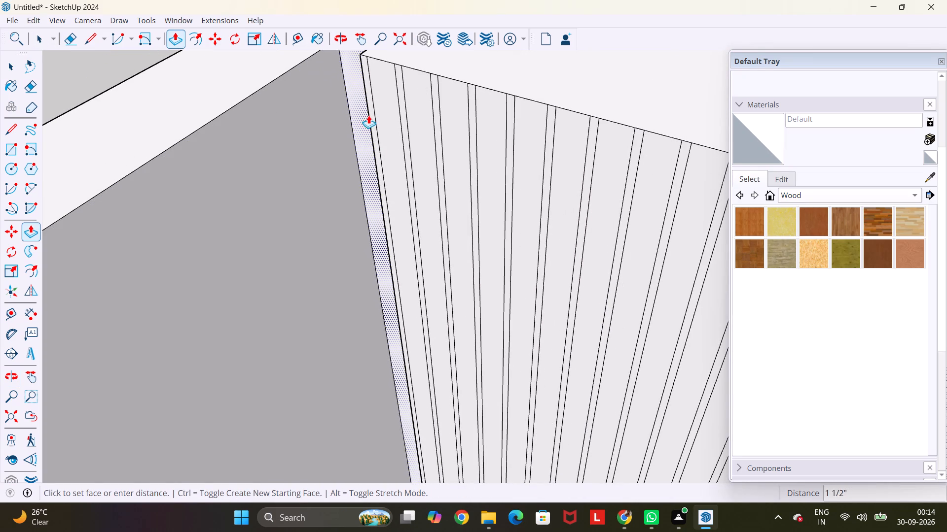
left_click_drag(368, 115, 341, 135)
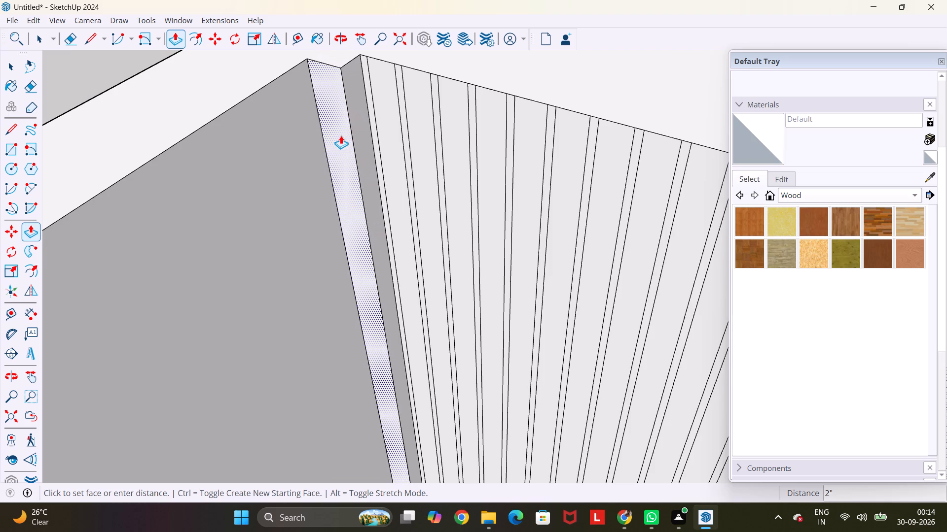
left_click_drag(341, 135, 346, 131)
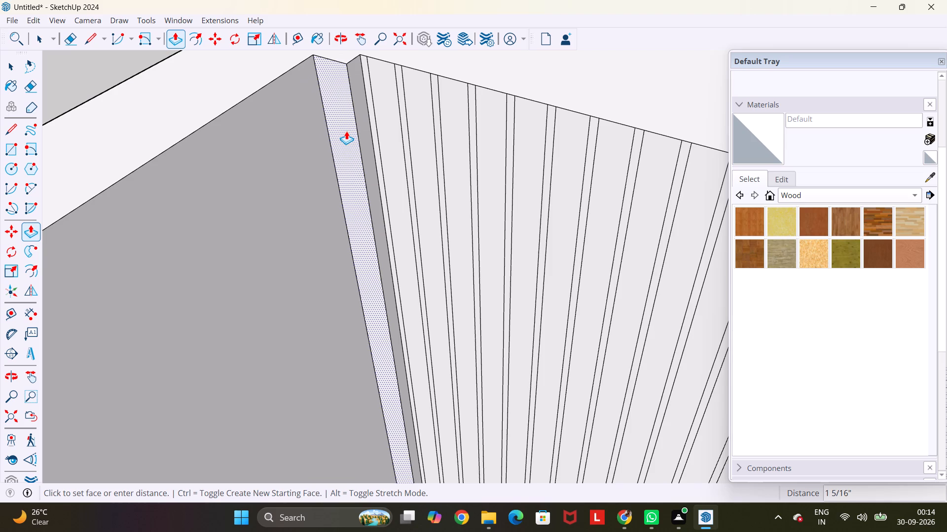
left_click_drag(346, 131, 342, 131)
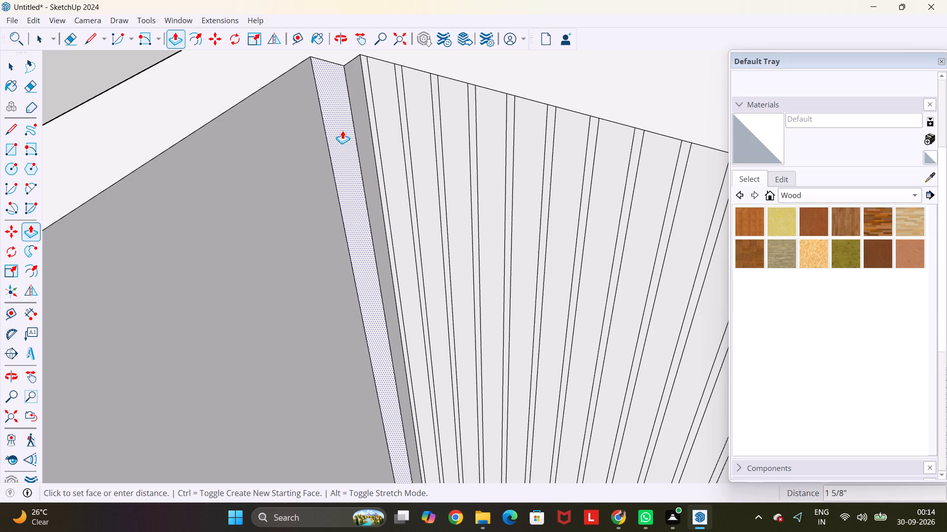
left_click_drag(342, 131, 322, 144)
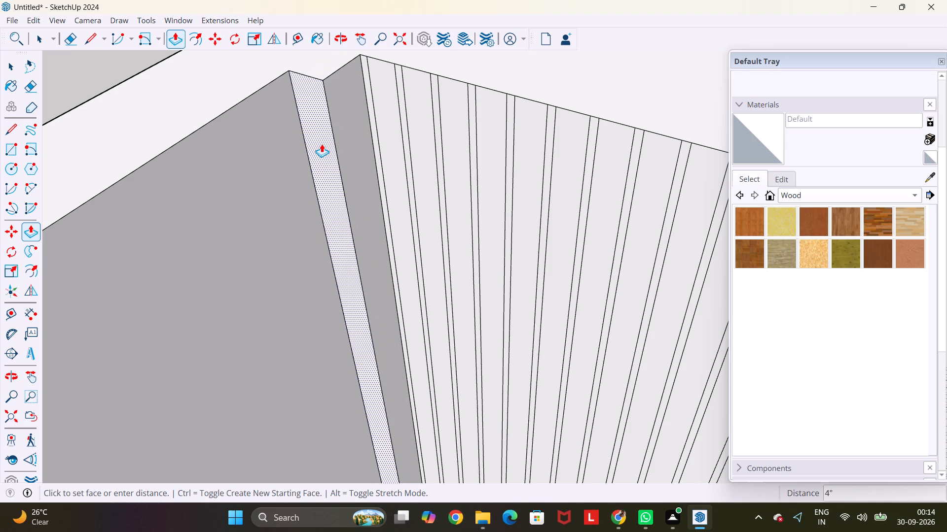
left_click_drag(322, 144, 346, 131)
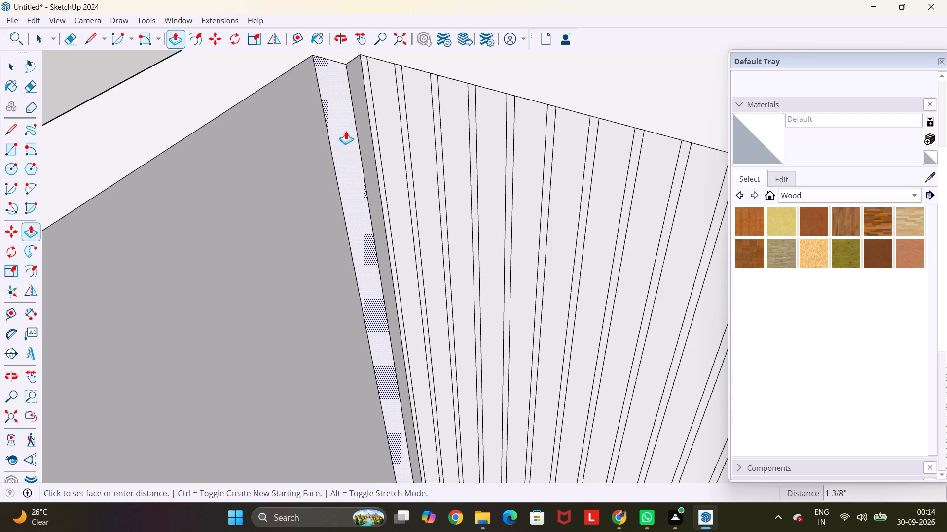
left_click_drag(346, 131, 343, 132)
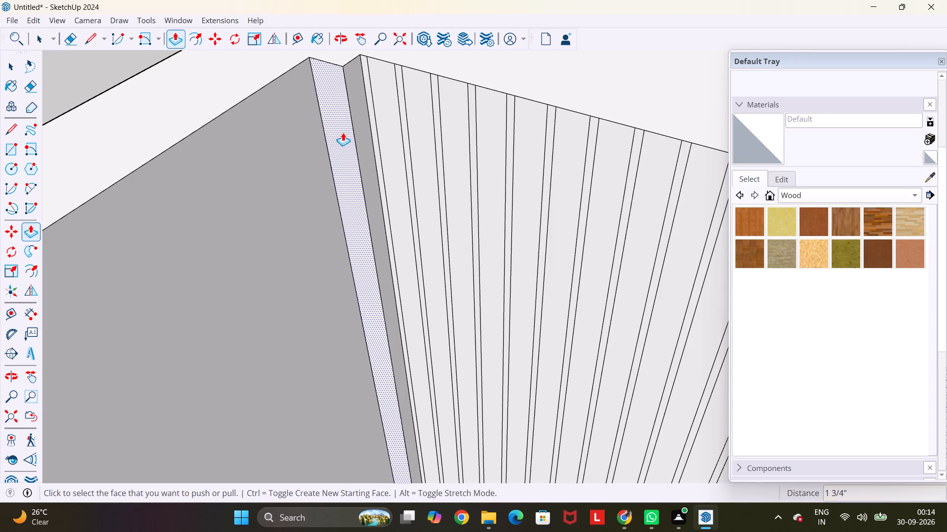
type("3\"")
key("Return")
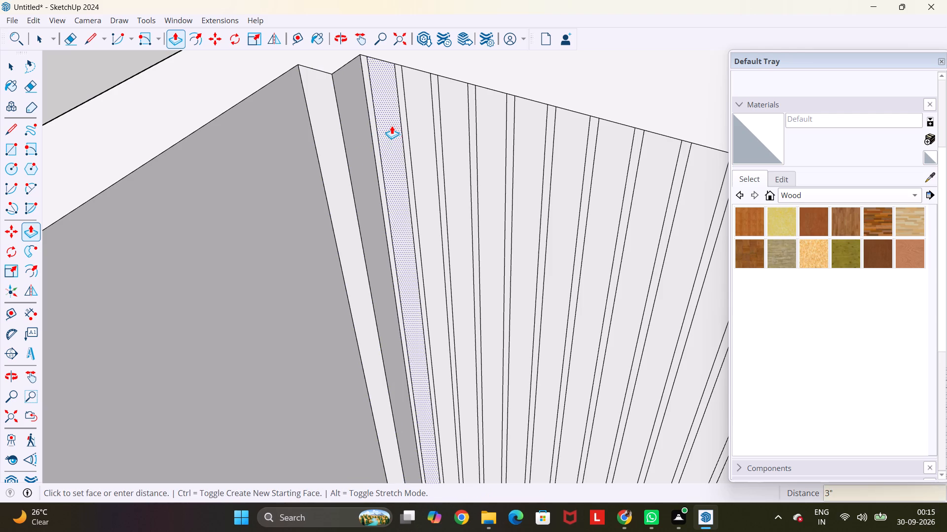
Extrude the remaining eleven strip faces on the back wall to the first strip's depth with Push/Pull, leaving the narrow gaps recessed.
double_click(394, 126)
double_click(421, 125)
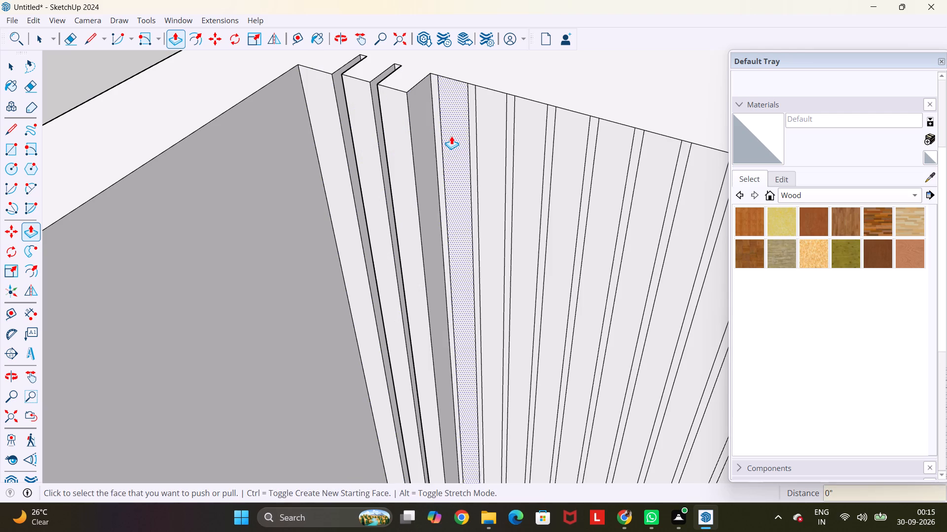
double_click(454, 136)
double_click(497, 147)
double_click(534, 153)
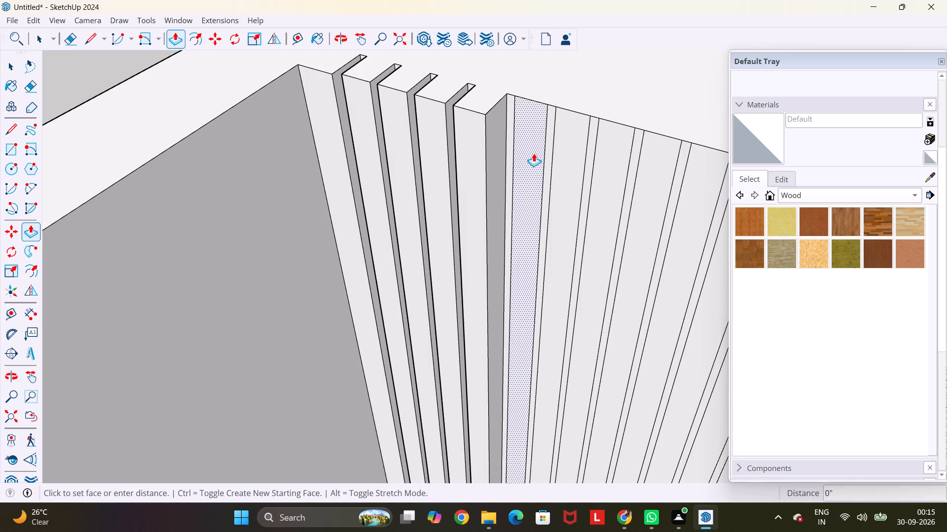
double_click(567, 155)
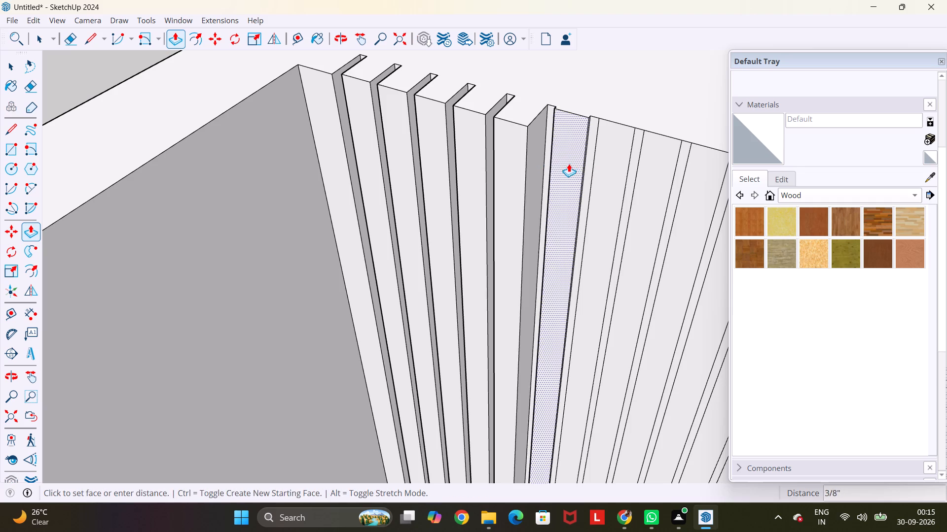
left_click(498, 162)
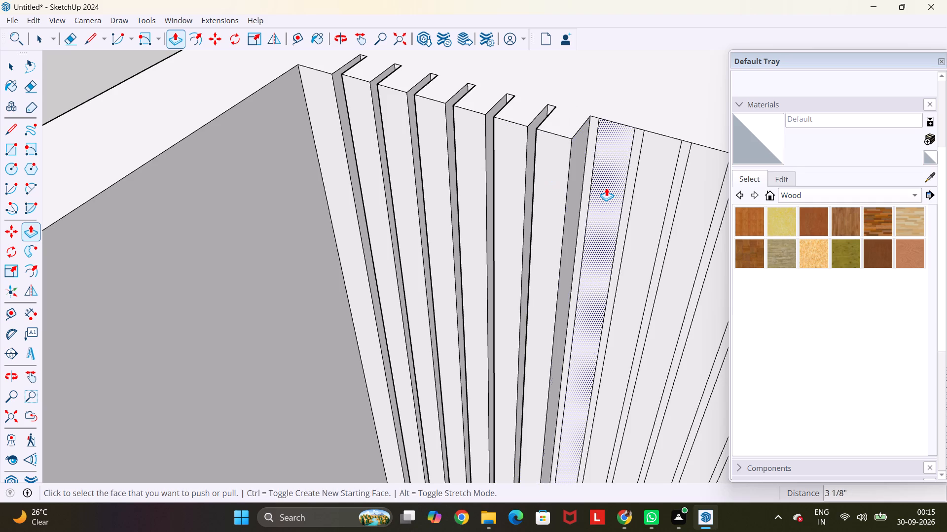
double_click(606, 188)
double_click(644, 197)
scroll(644, 197, "down", 5)
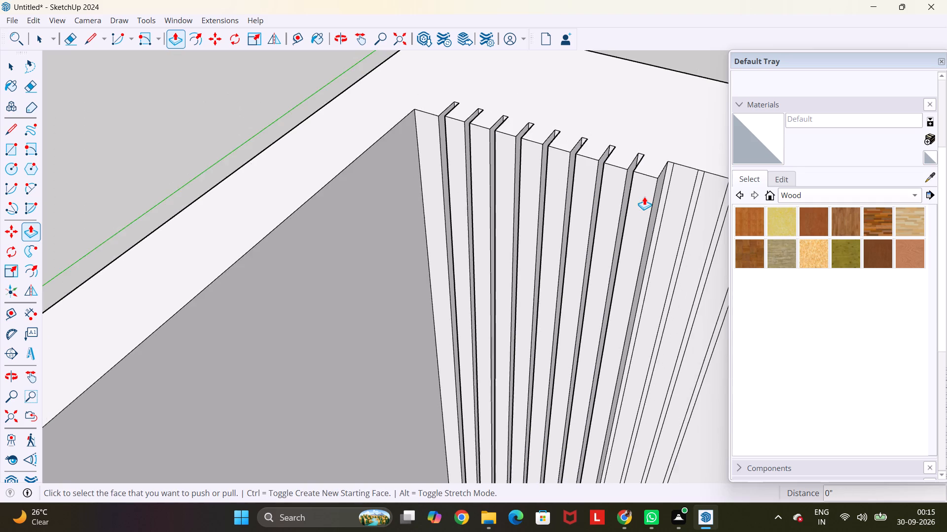
scroll(644, 197, "down", 5)
double_click(667, 199)
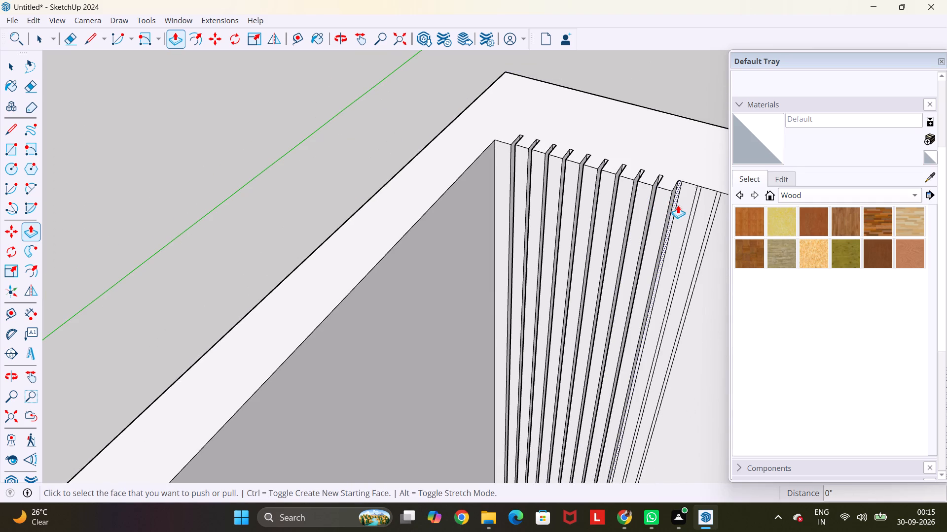
double_click(679, 205)
double_click(700, 216)
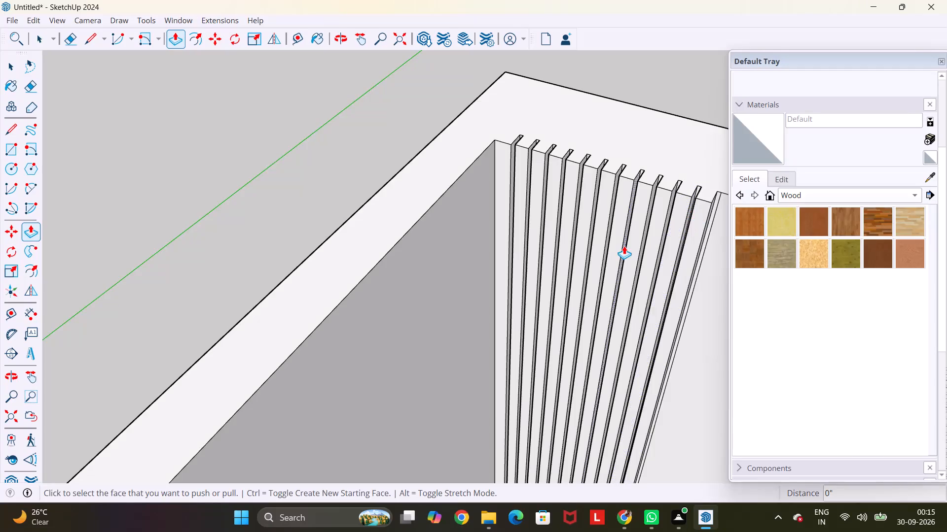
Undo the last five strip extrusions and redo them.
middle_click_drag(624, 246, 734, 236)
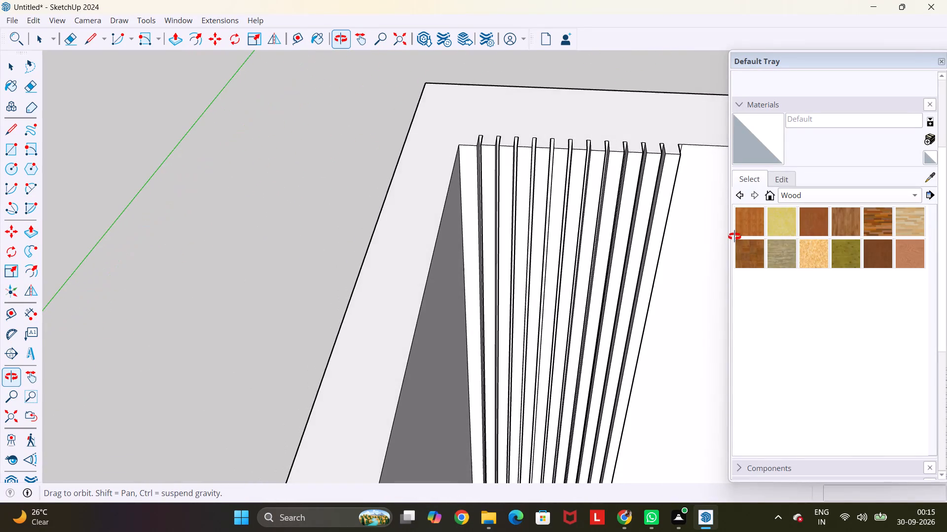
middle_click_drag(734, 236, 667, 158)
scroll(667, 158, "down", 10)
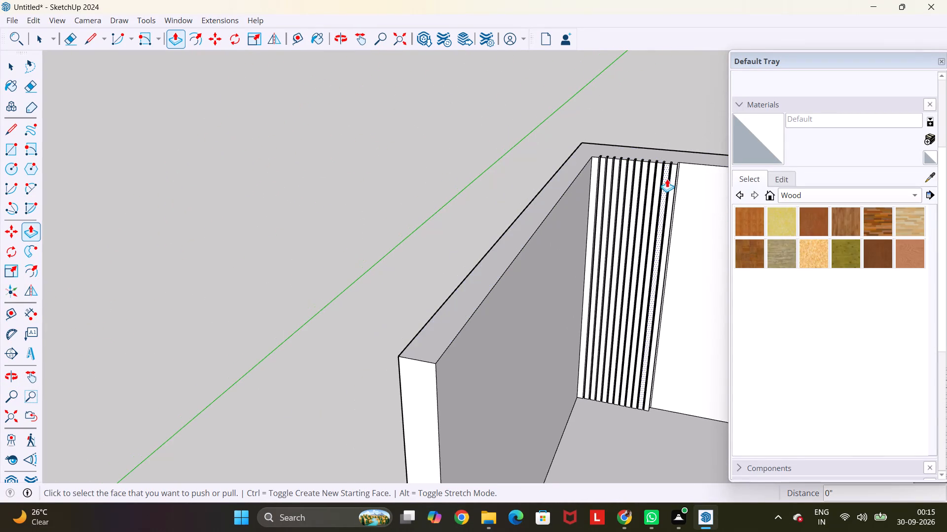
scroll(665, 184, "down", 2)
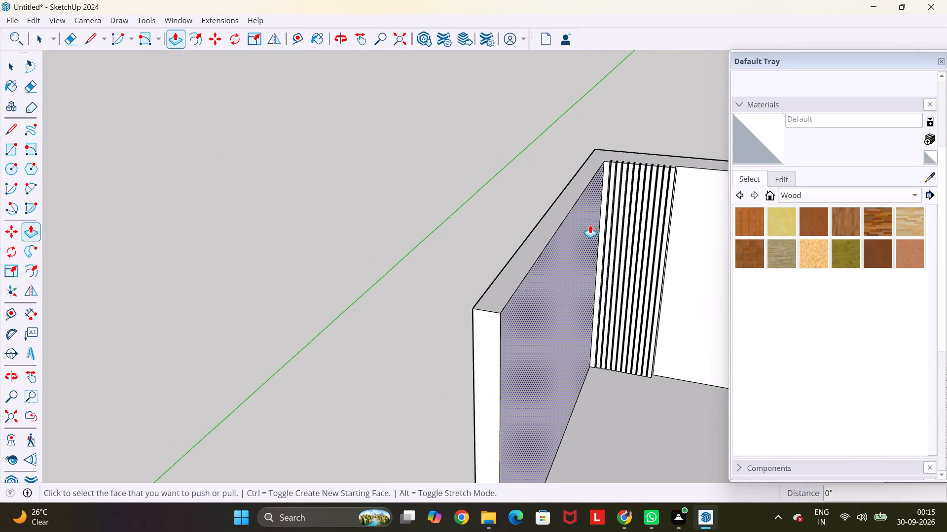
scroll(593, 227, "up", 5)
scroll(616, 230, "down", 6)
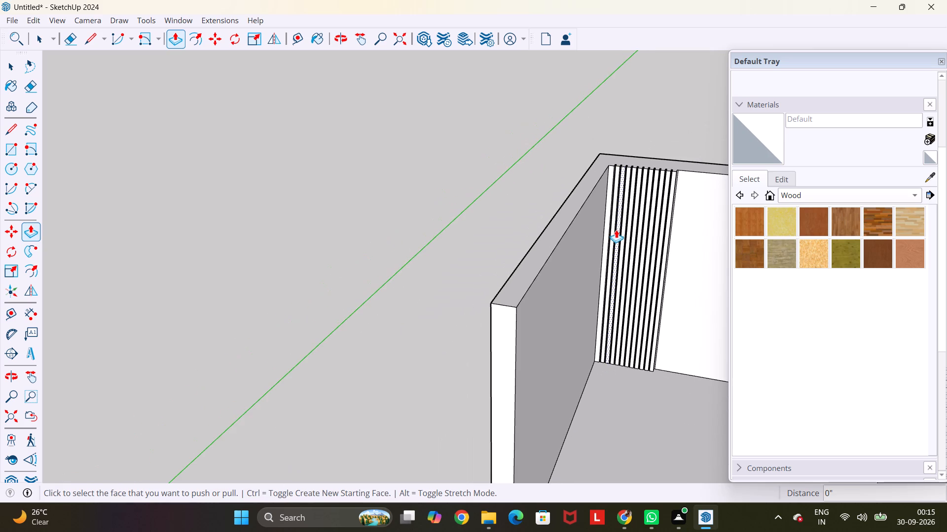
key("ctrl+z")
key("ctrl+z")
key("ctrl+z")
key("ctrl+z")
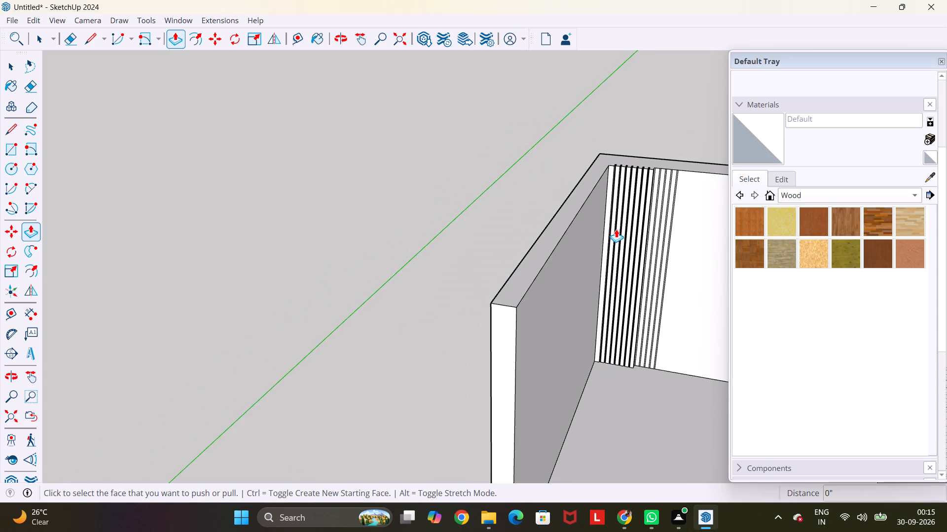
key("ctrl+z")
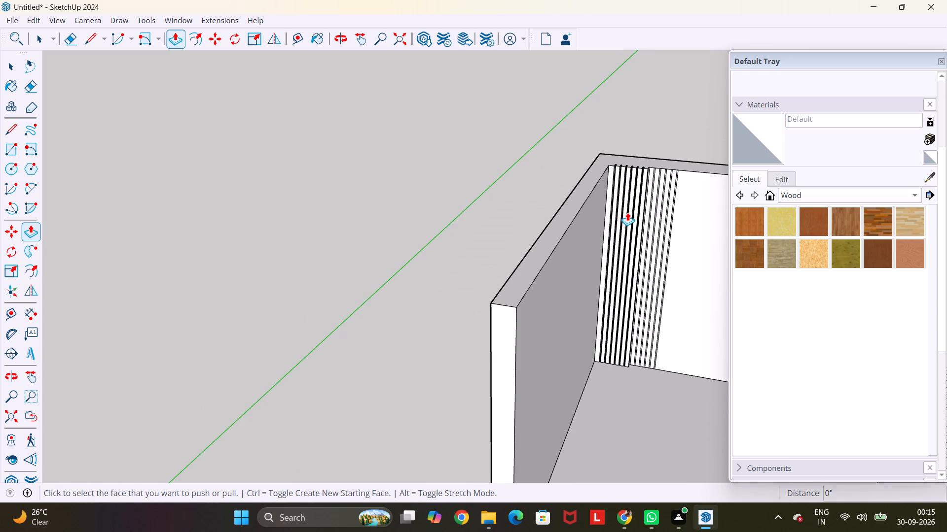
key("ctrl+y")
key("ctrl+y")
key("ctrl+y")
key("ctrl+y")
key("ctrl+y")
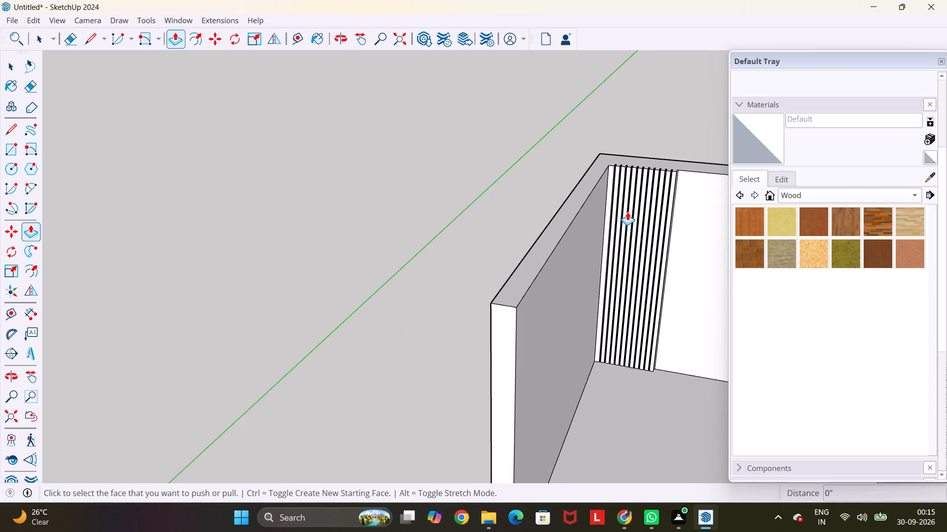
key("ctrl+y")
Push the corner strip's front face back about 3 5/16" to the recessed wall surface of the gaps.
scroll(675, 161, "up", 10)
key("Escape")
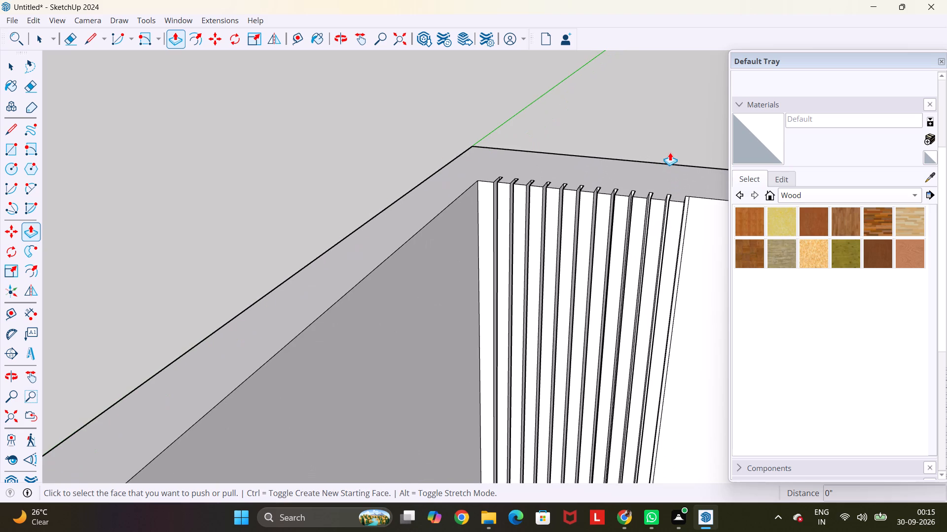
left_click(485, 187)
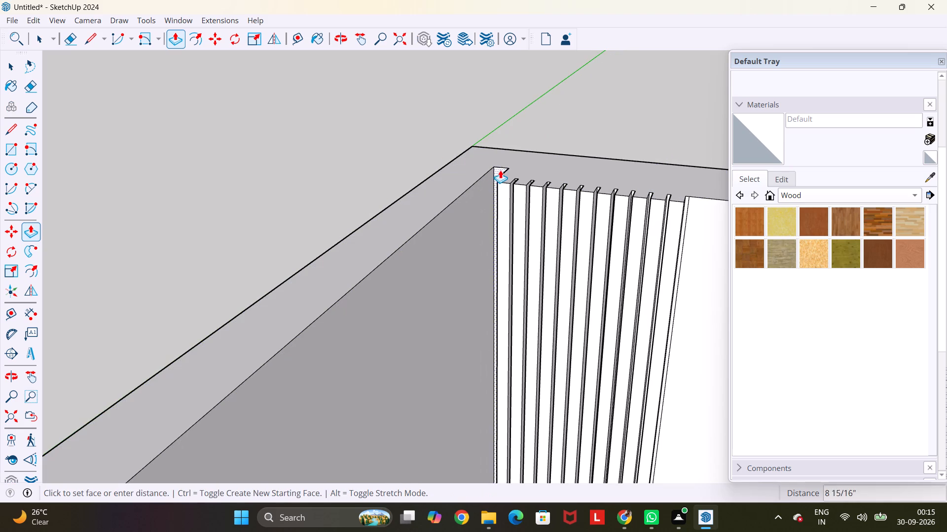
scroll(537, 178, "up", 5)
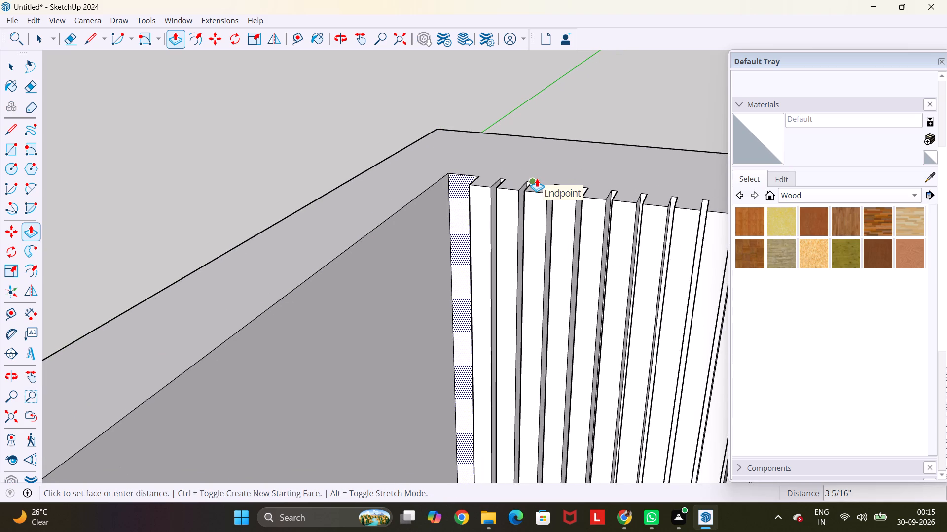
scroll(537, 178, "up", 4)
left_click(537, 178)
scroll(537, 178, "down", 7)
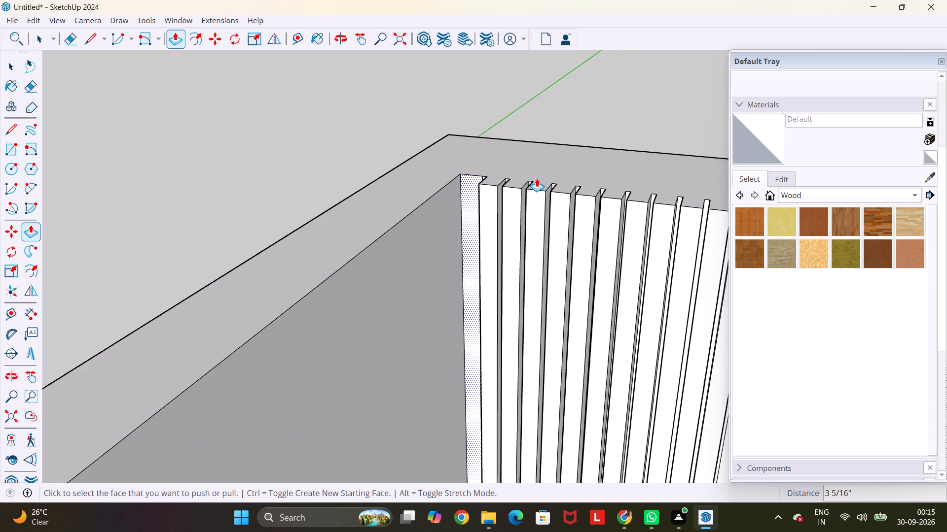
scroll(537, 178, "down", 6)
key("Escape")
key("space")
scroll(550, 229, "down", 10)
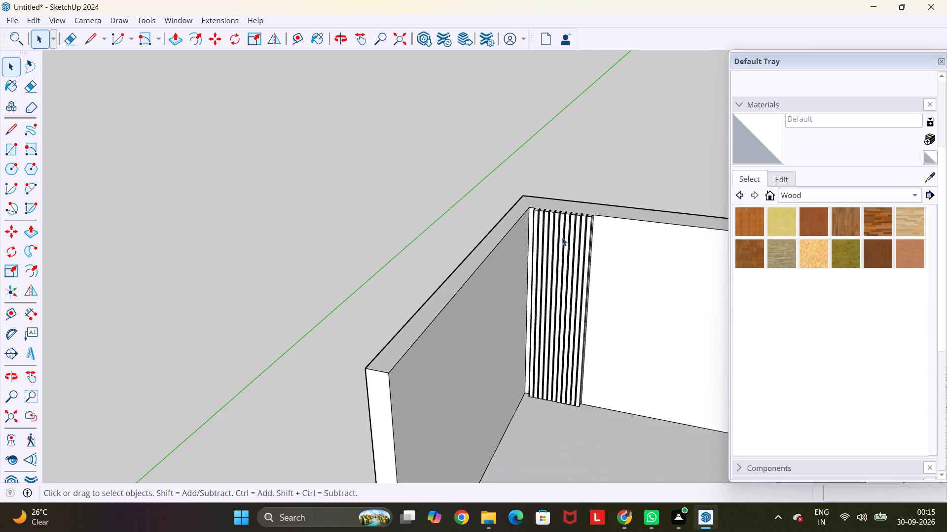
Paint the front faces of the eleven raised strips on the back wall with Wood Veneer 01.
scroll(591, 234, "up", 12)
scroll(583, 219, "down", 7)
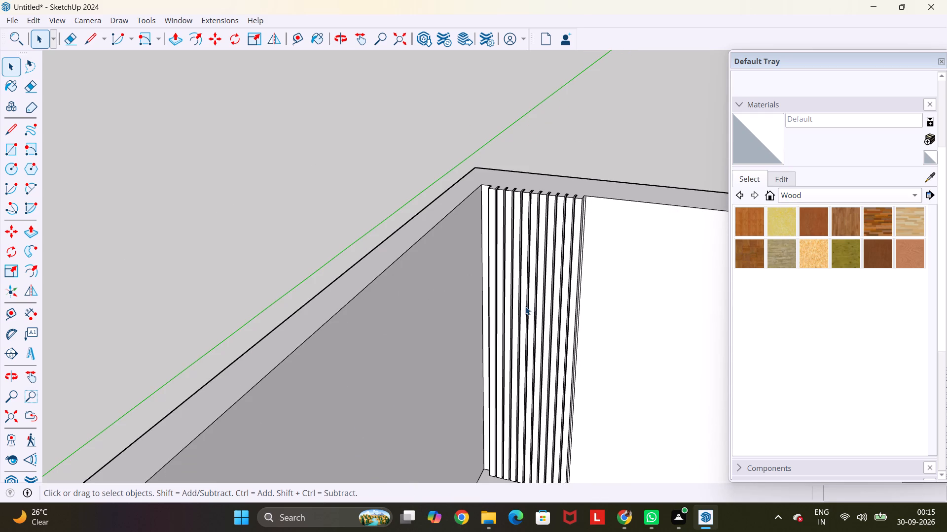
middle_click_drag(525, 306, 544, 277)
scroll(544, 277, "up", 1)
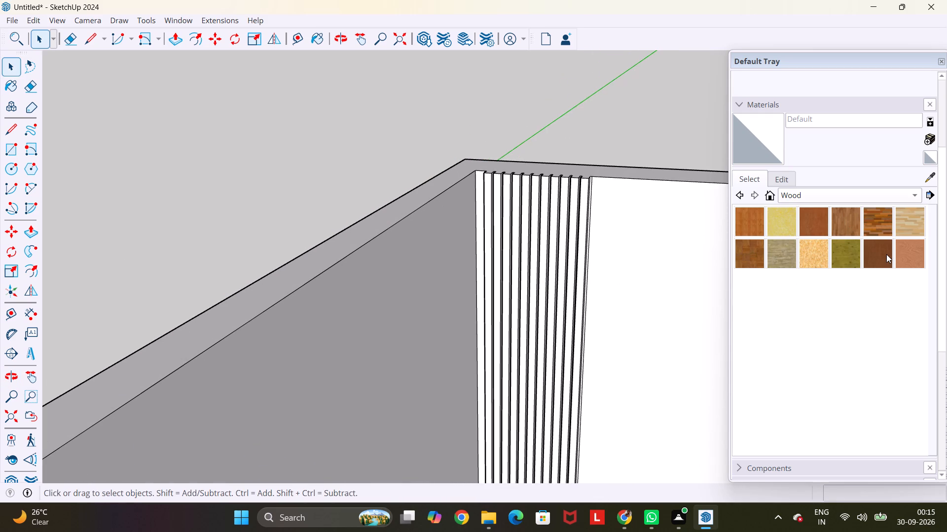
left_click(886, 255)
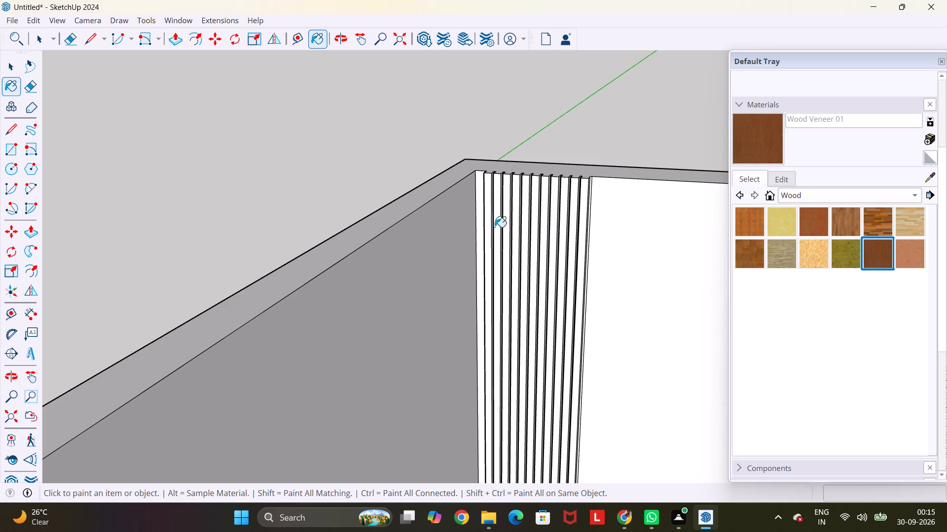
left_click(489, 217)
scroll(489, 217, "up", 5)
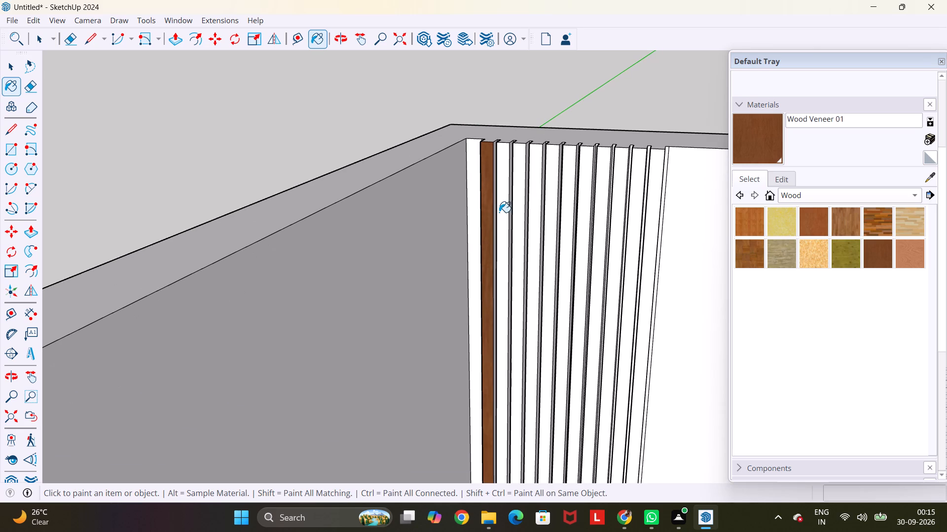
left_click(503, 212)
left_click(523, 212)
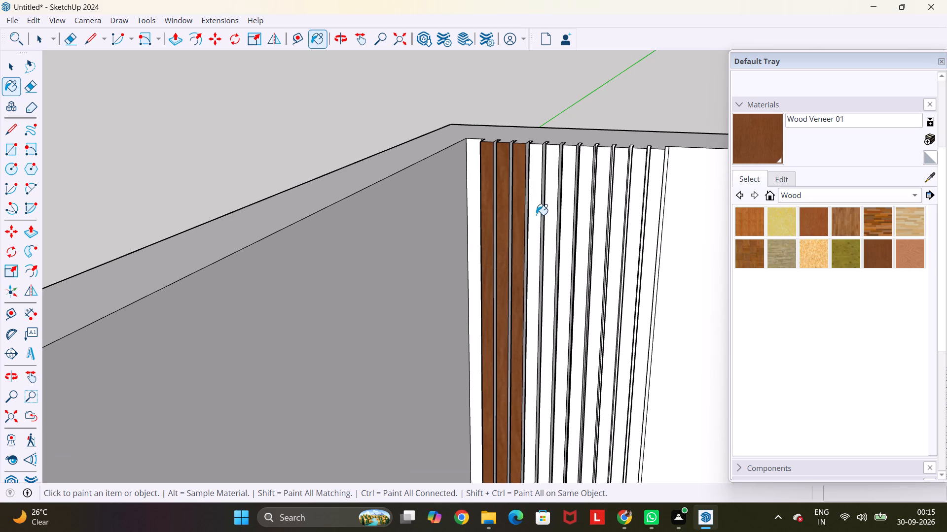
left_click(536, 215)
left_click(549, 214)
left_click(570, 217)
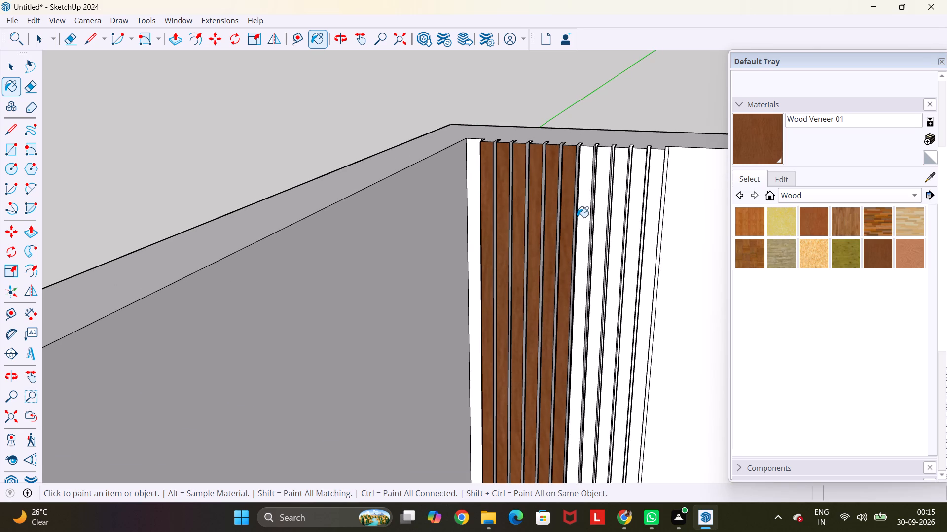
left_click(585, 218)
left_click(604, 220)
left_click(617, 221)
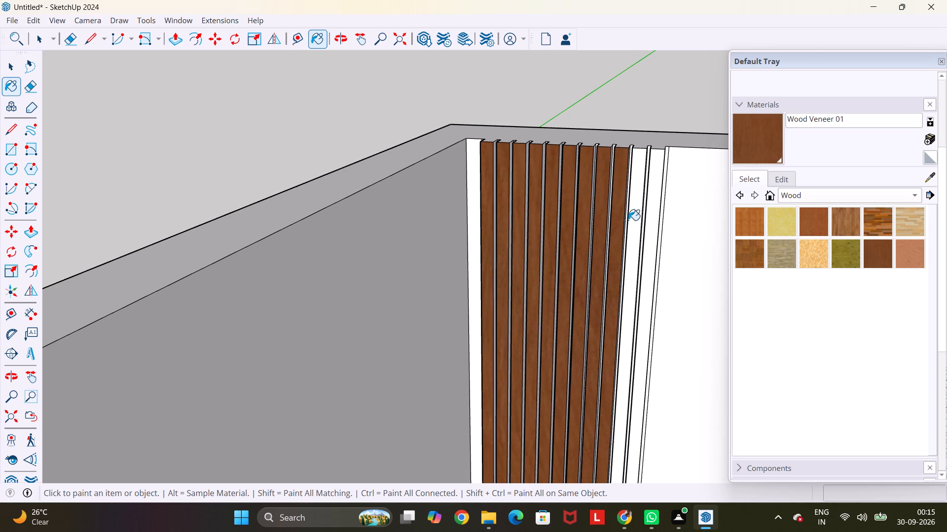
left_click(634, 220)
left_click(652, 221)
scroll(653, 222, "down", 5)
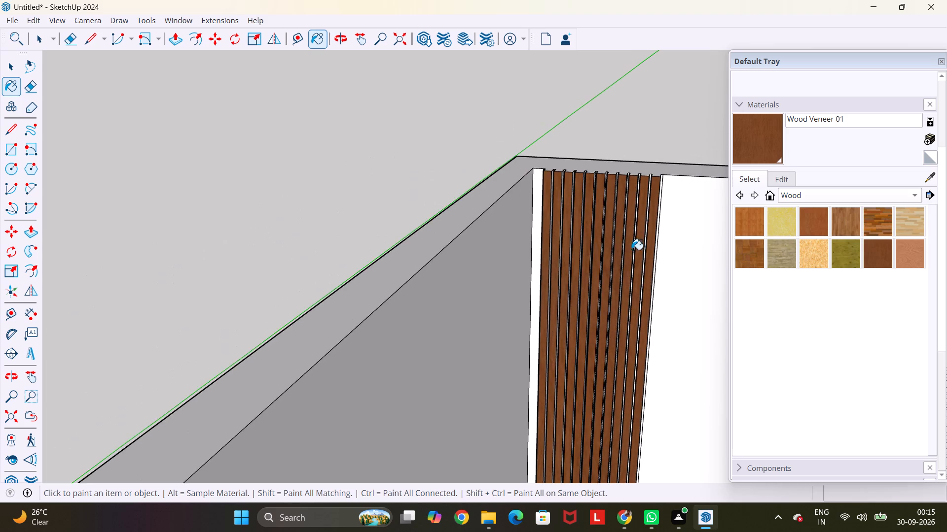
Examine the veneered strips and the uncovered part of the back wall from several angles.
middle_click_drag(633, 263, 635, 224)
scroll(635, 224, "down", 11)
middle_click_drag(655, 291, 678, 332)
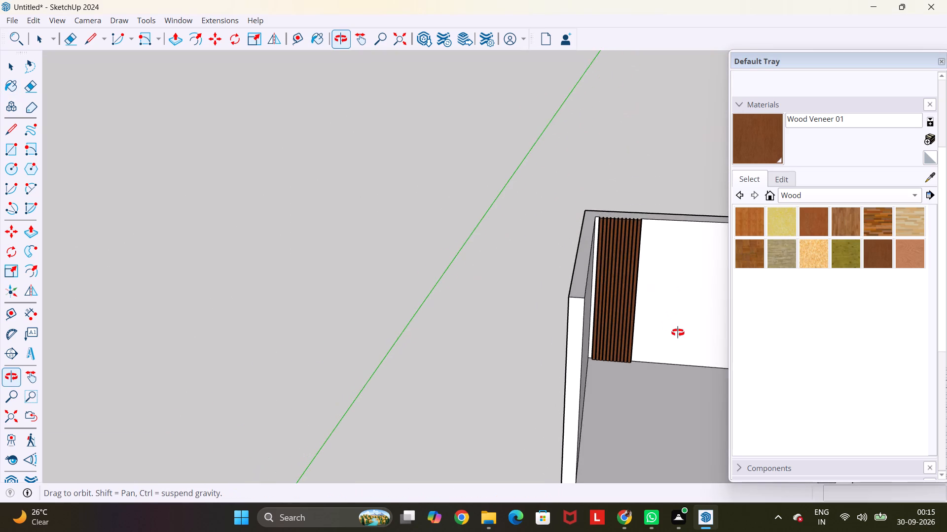
middle_click_drag(678, 332, 663, 328)
scroll(663, 328, "up", 10)
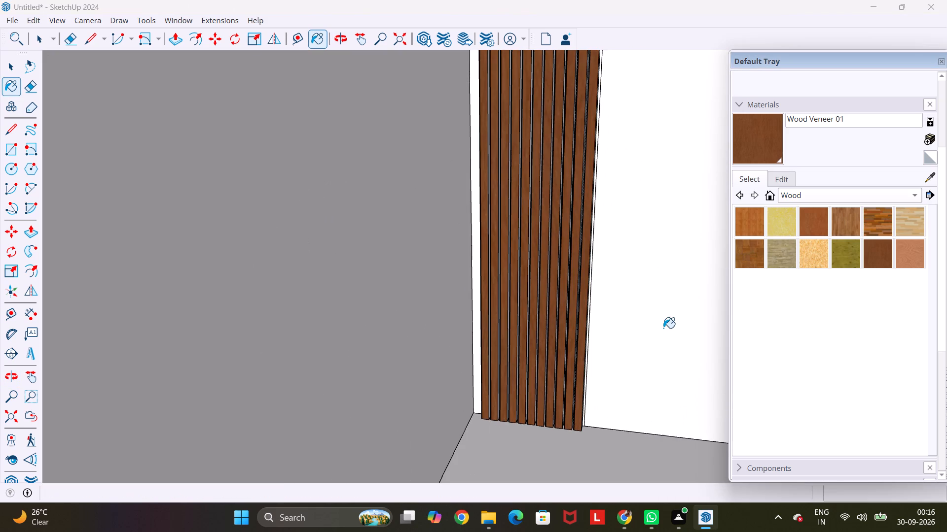
scroll(649, 323, "down", 6)
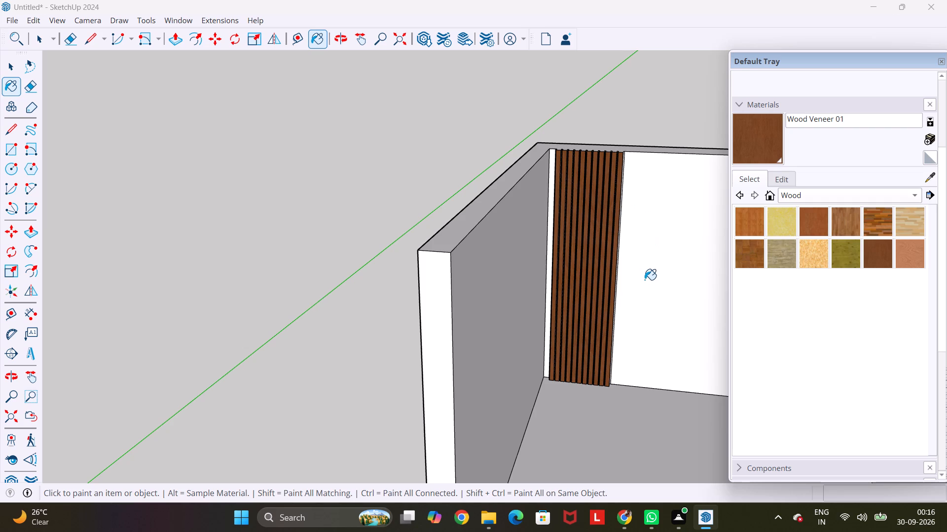
middle_click_drag(645, 280, 368, 250)
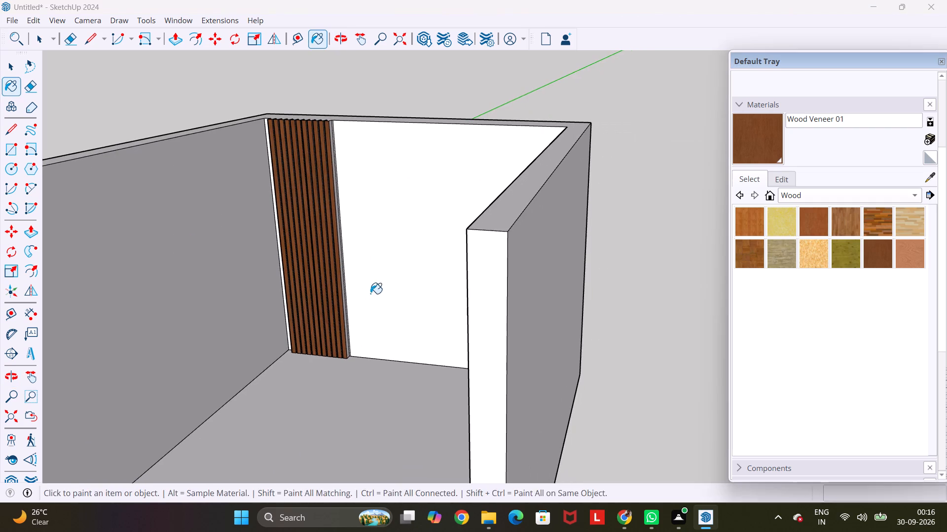
middle_click_drag(370, 294, 411, 325)
middle_click_drag(424, 335, 503, 345)
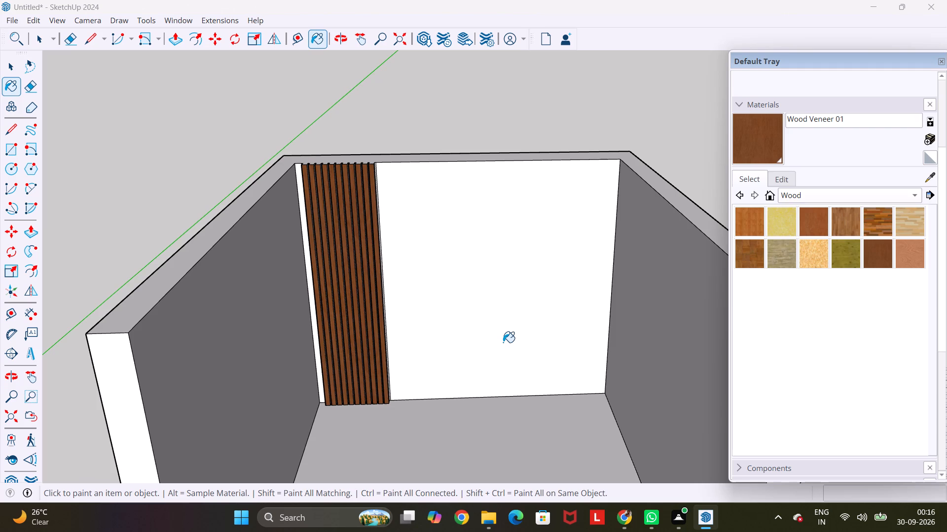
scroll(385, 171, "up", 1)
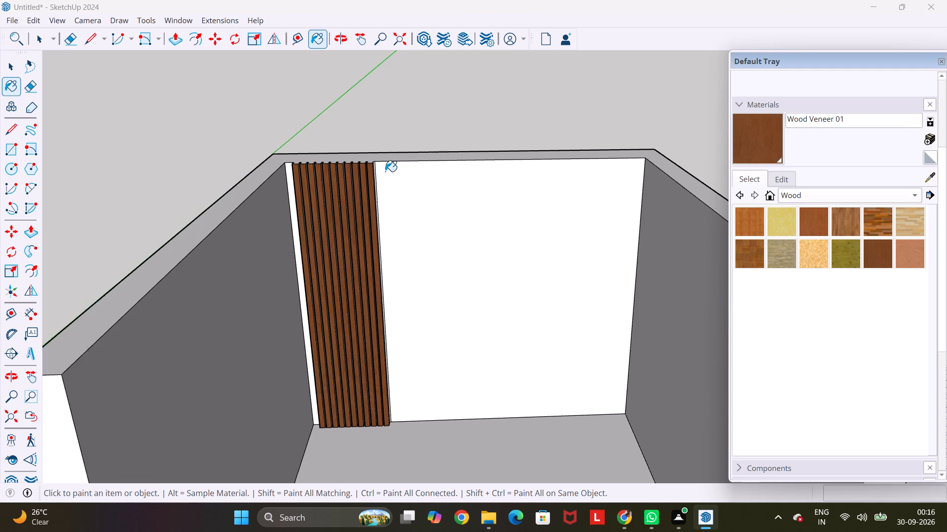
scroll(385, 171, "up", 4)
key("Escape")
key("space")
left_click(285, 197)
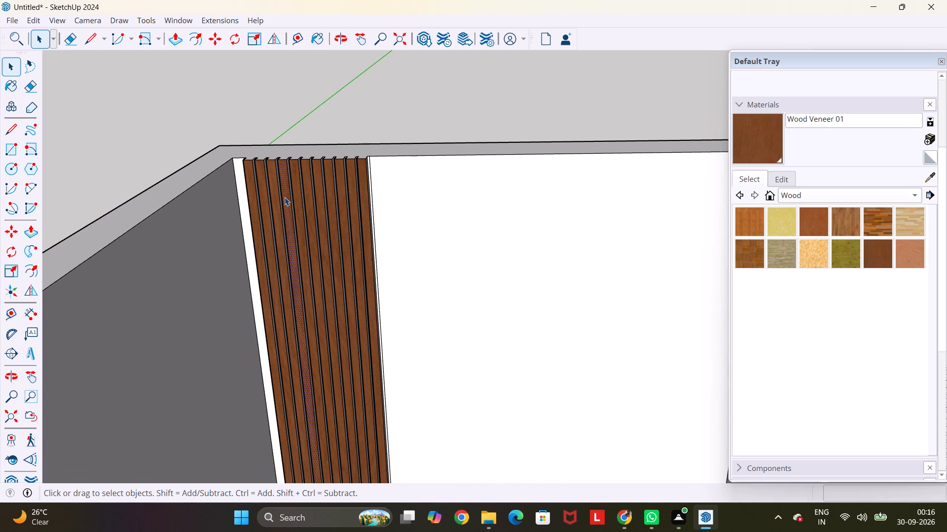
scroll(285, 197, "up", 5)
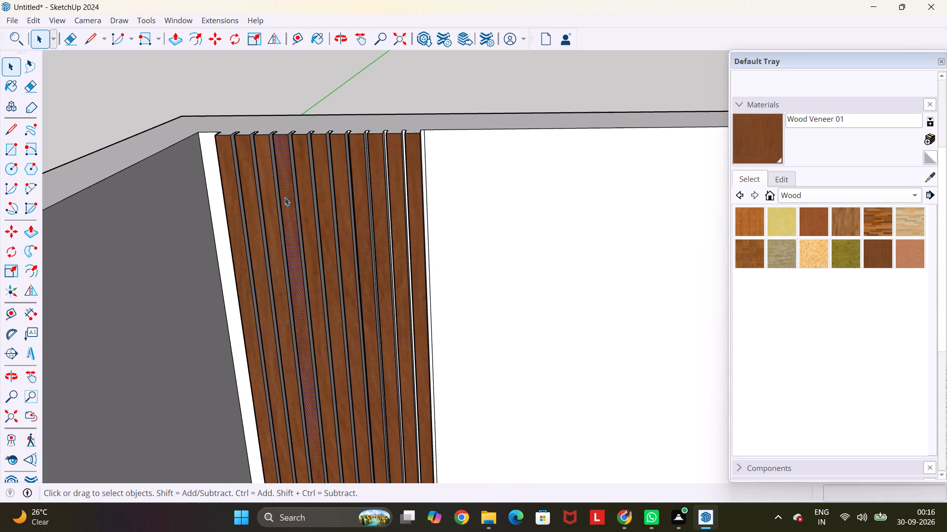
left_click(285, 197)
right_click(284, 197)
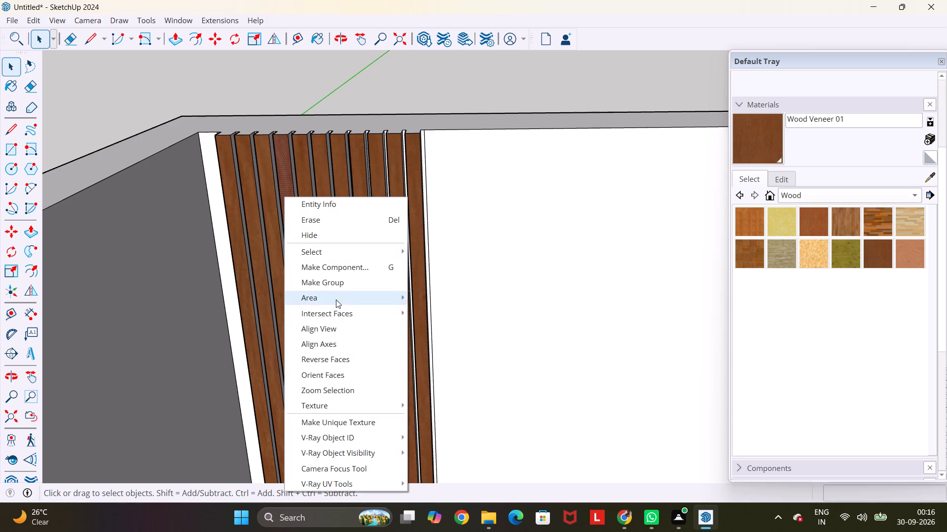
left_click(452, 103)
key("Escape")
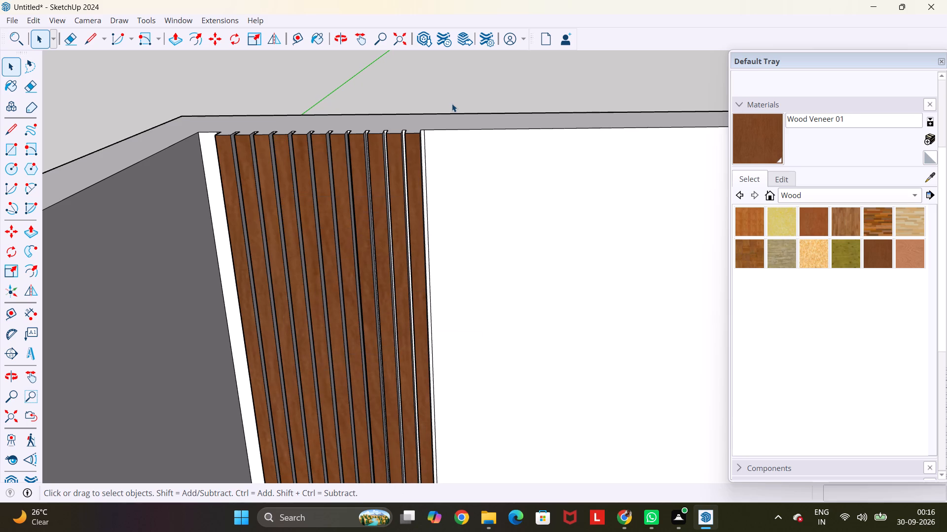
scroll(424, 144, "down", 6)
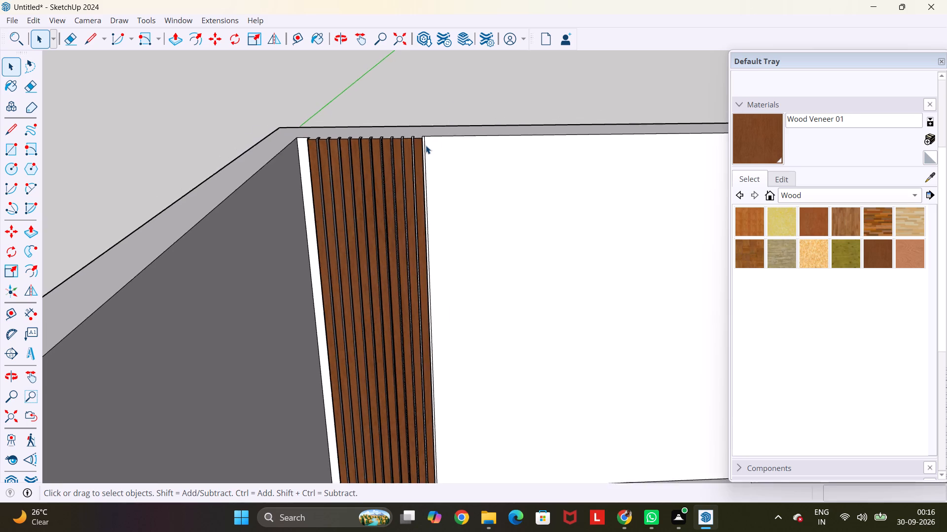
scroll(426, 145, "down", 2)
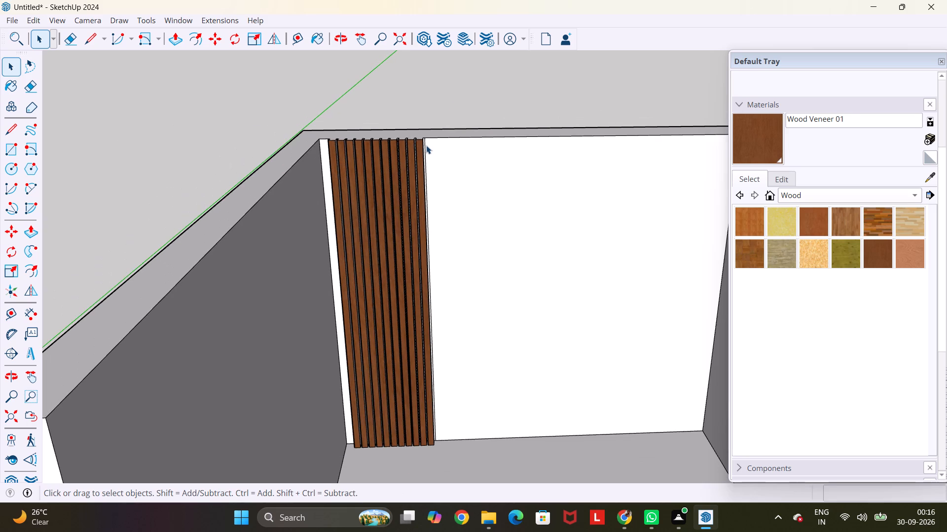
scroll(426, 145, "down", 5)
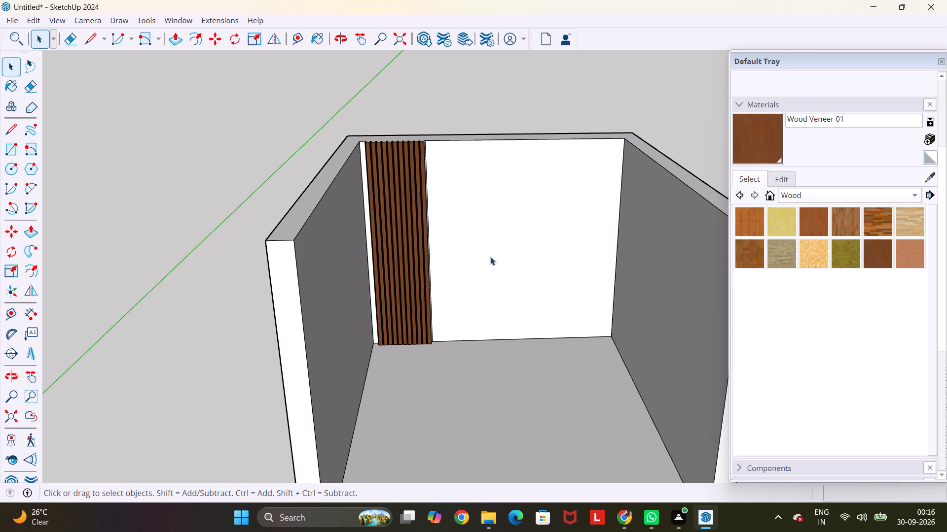
Measure the uncovered stretch of the back wall along the floor, from the far corner to the veneered strips.
key("t")
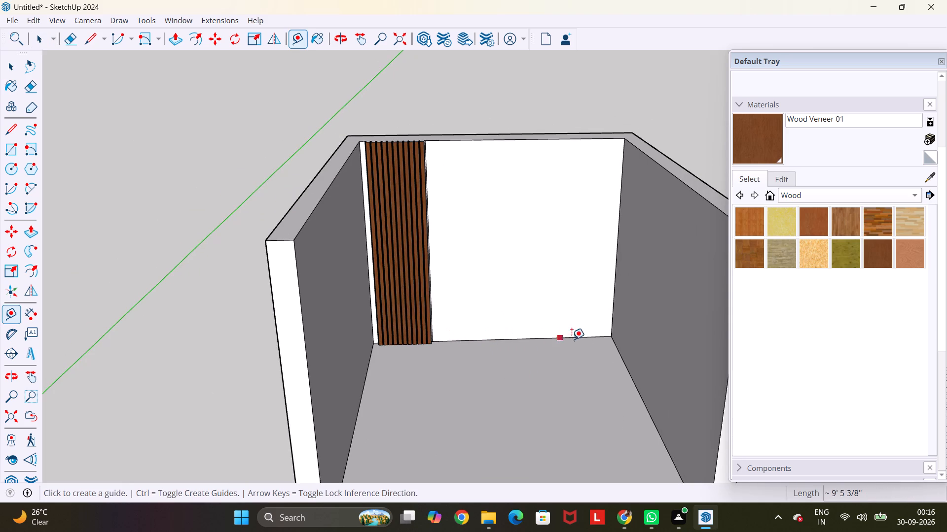
left_click(613, 335)
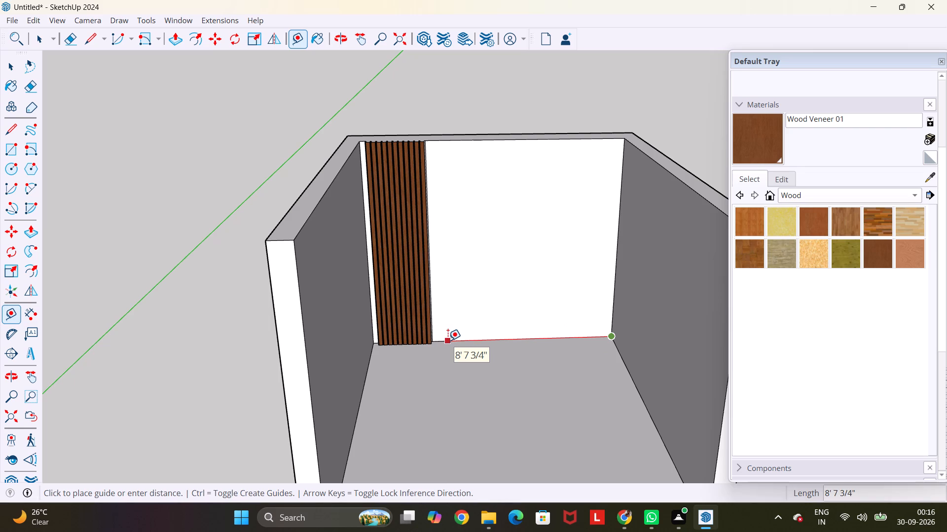
key("Escape")
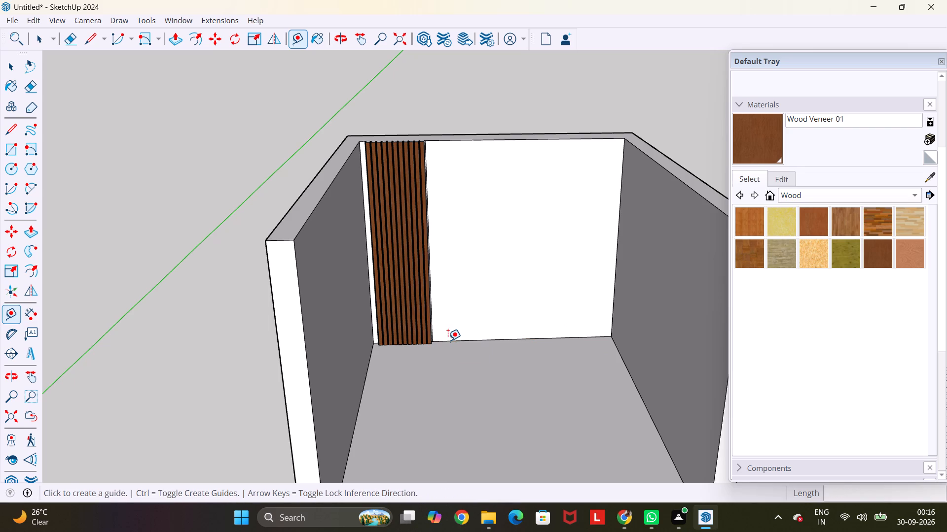
Measure the lengths of the side wall beside the strips and of the back wall along their top edges.
middle_click_drag(466, 362, 335, 371)
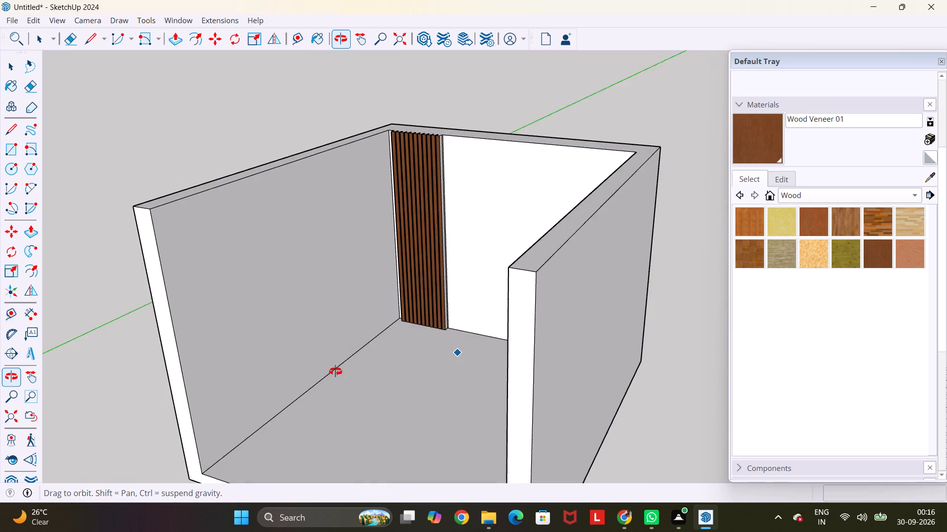
middle_click_drag(335, 371, 339, 388)
left_click_drag(148, 238, 162, 234)
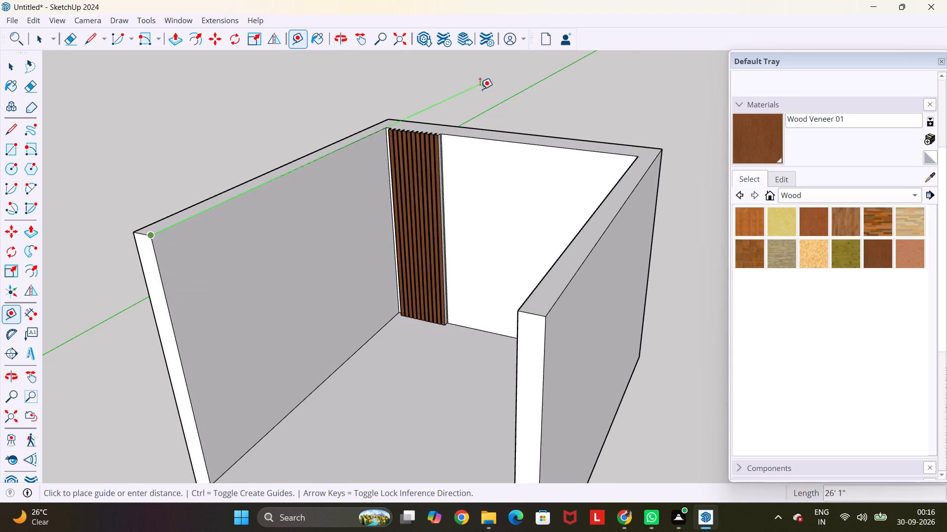
scroll(388, 125, "up", 5)
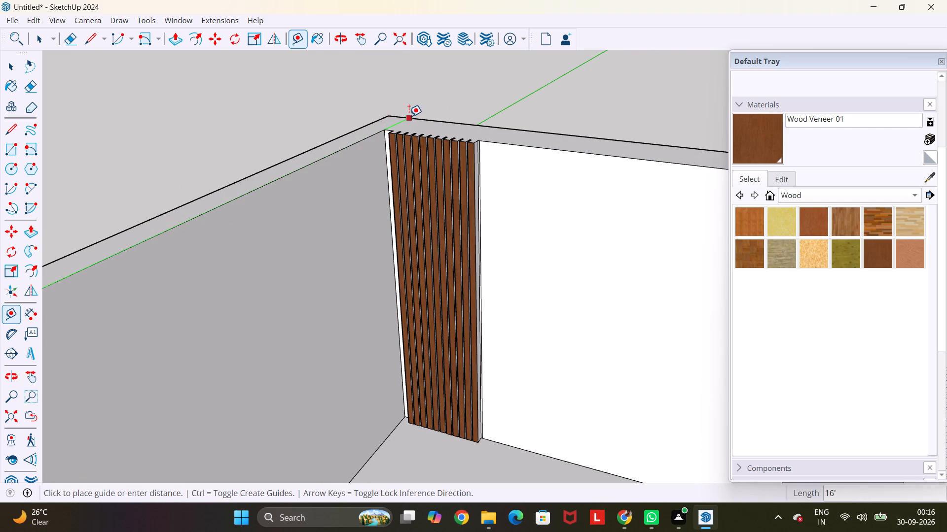
key("Escape")
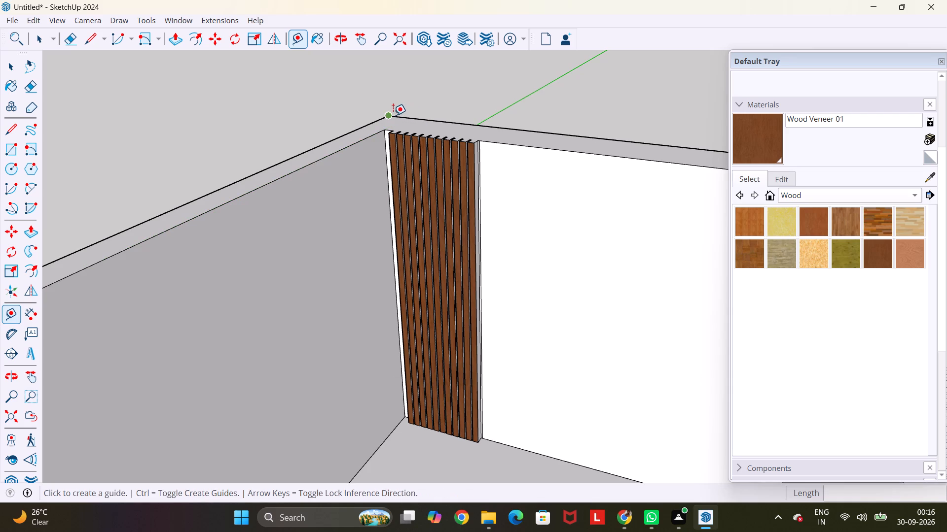
left_click(393, 115)
scroll(395, 115, "down", 10)
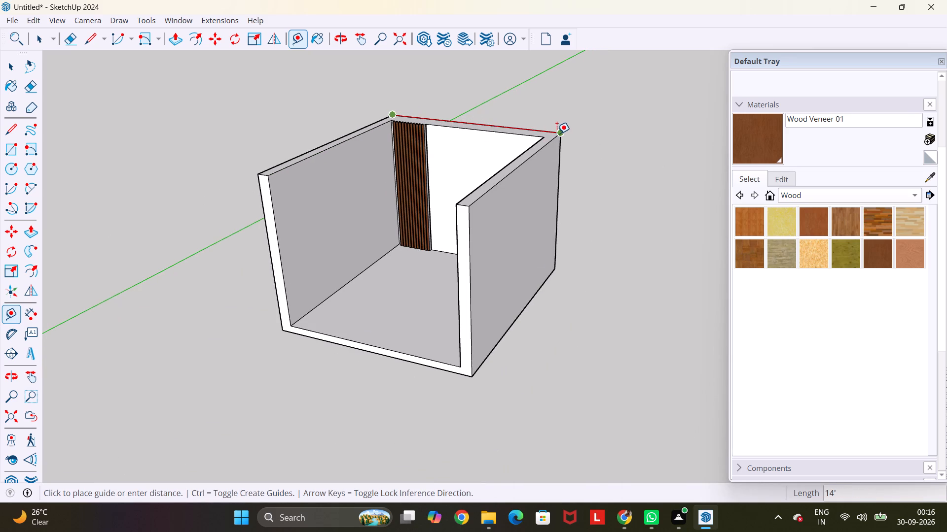
key("Escape")
key("space")
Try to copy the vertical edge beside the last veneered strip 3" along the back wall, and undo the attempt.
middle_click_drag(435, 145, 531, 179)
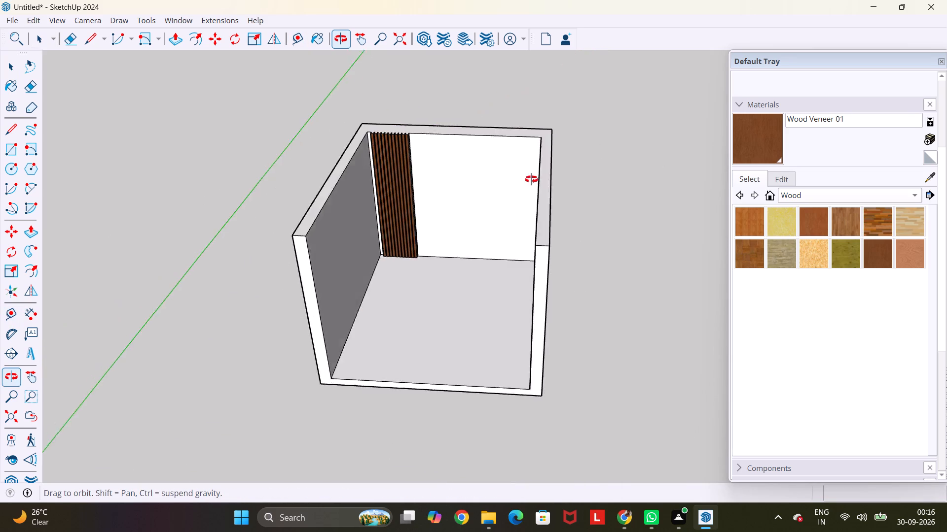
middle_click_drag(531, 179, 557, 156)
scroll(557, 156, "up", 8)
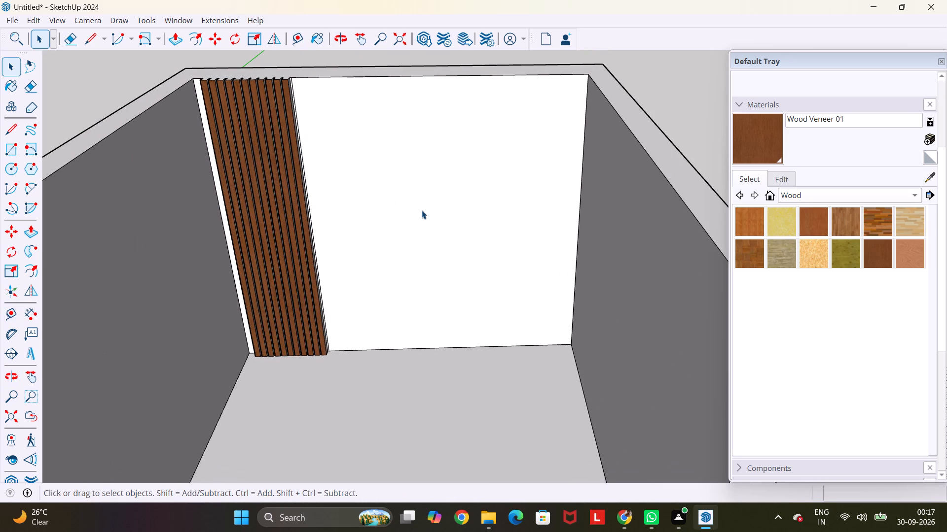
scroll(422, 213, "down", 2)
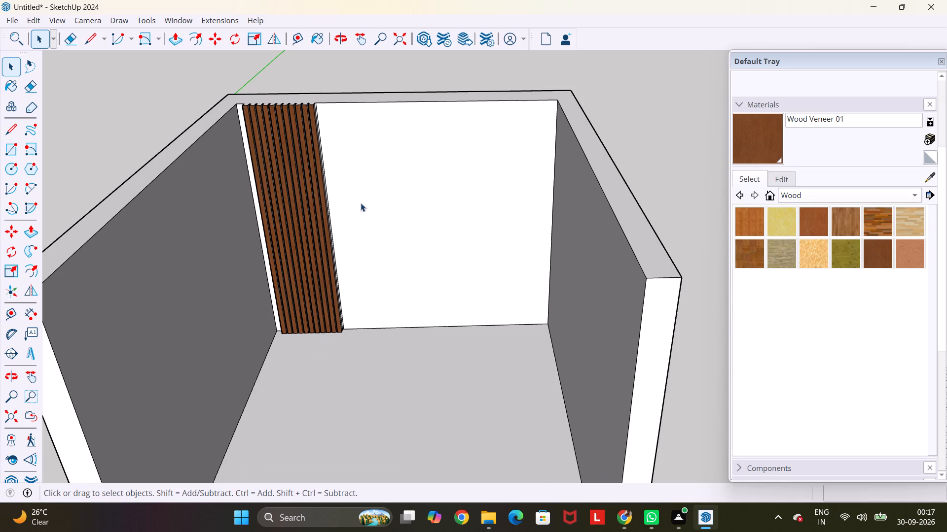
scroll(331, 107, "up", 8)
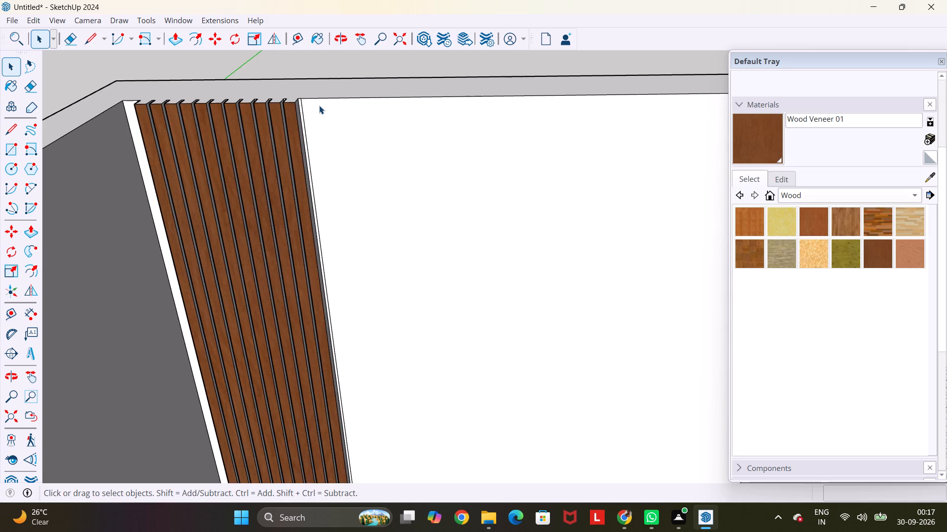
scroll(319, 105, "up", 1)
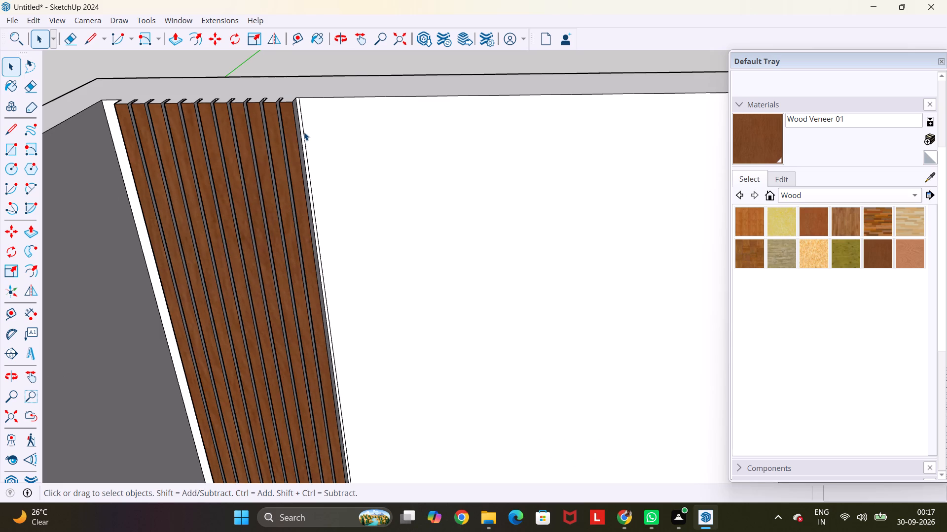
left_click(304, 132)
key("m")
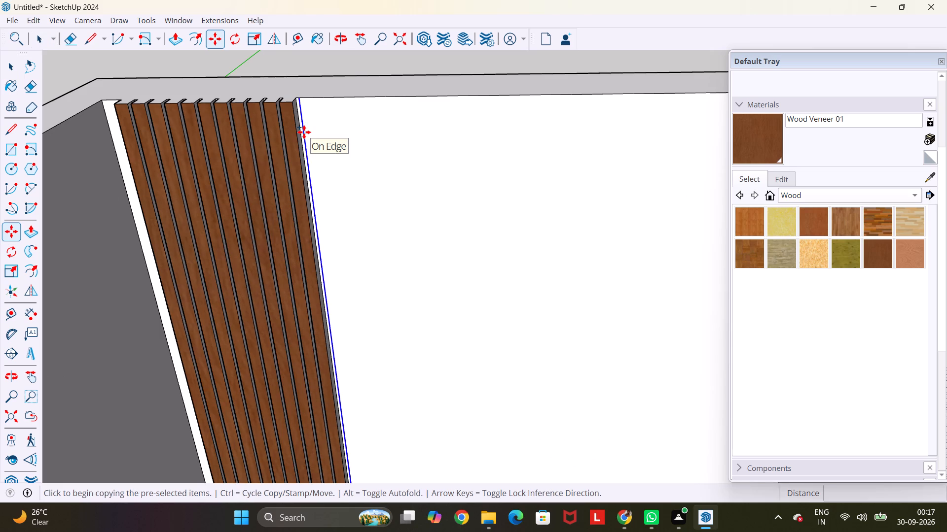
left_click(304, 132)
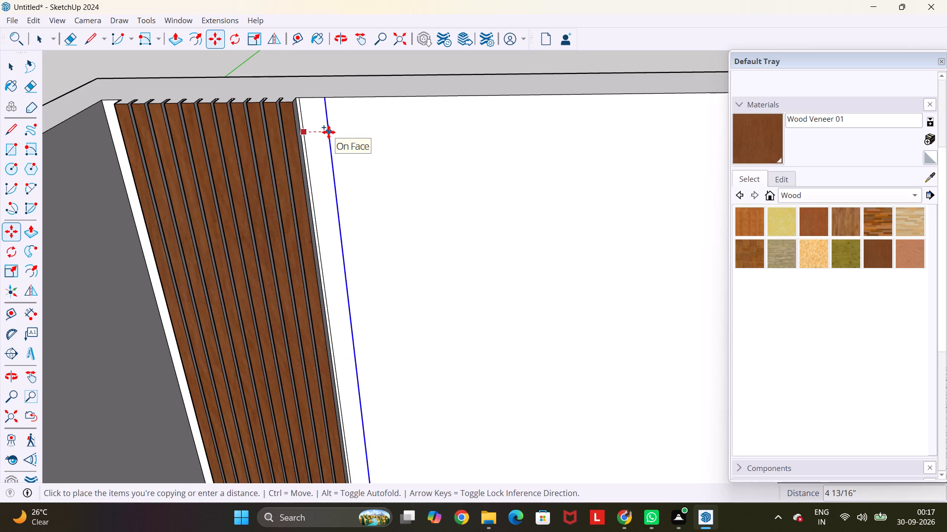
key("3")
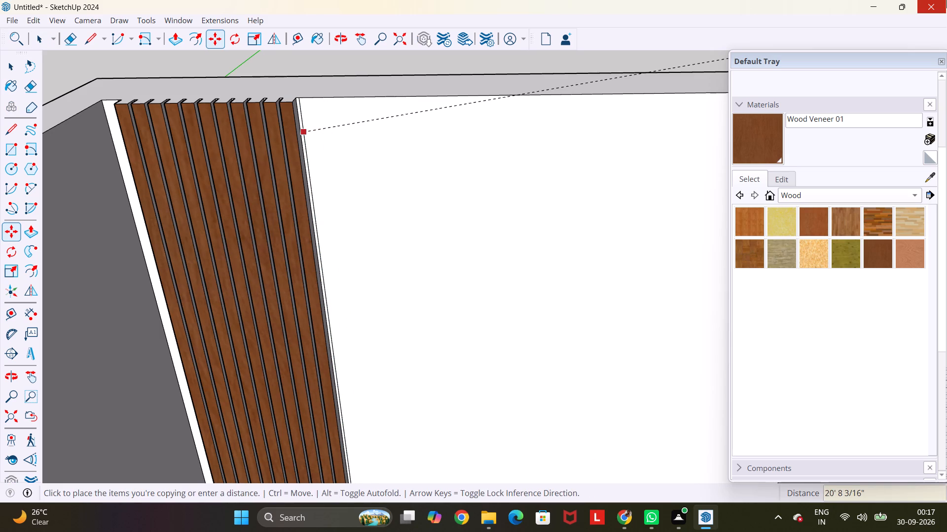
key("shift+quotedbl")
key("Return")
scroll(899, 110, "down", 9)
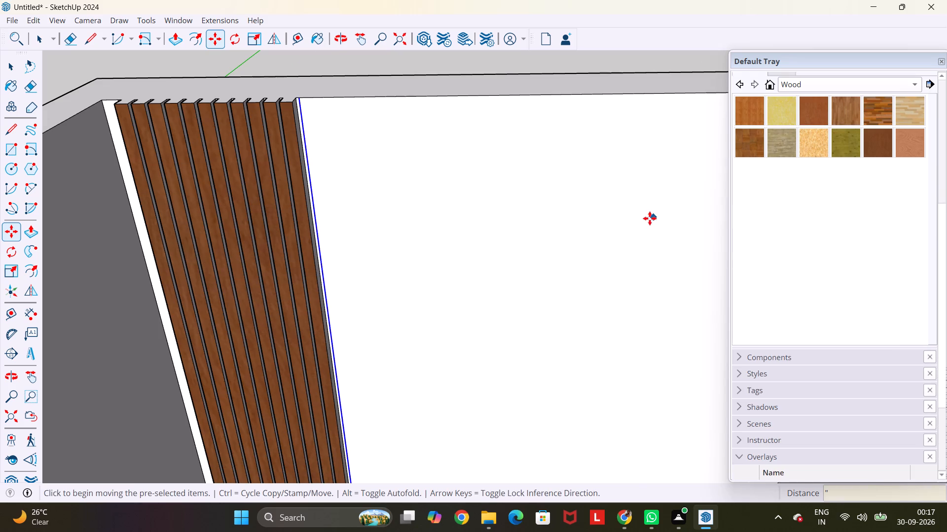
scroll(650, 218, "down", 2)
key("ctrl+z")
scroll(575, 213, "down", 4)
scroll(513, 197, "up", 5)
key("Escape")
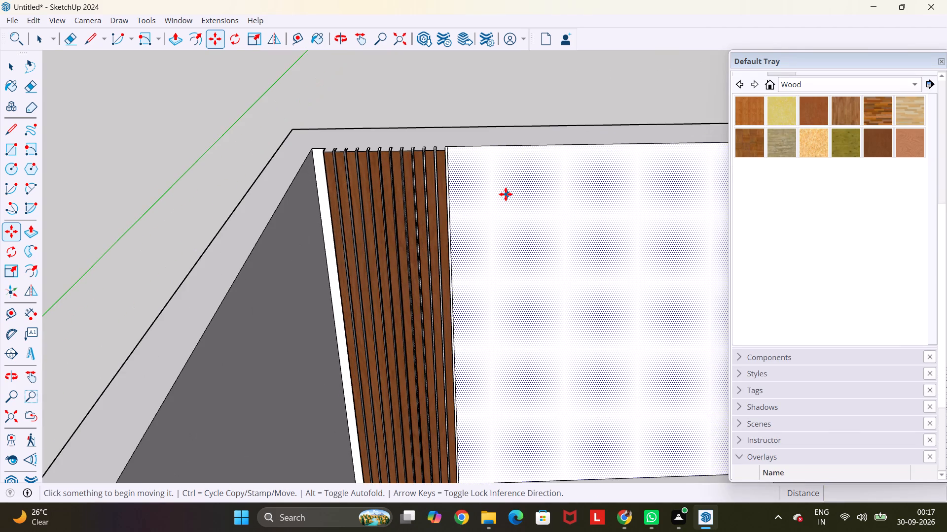
Copy the vertical edge beside the last veneered strip across the uncovered back wall as six copies spaced 3" apart.
key("space")
scroll(451, 163, "up", 4)
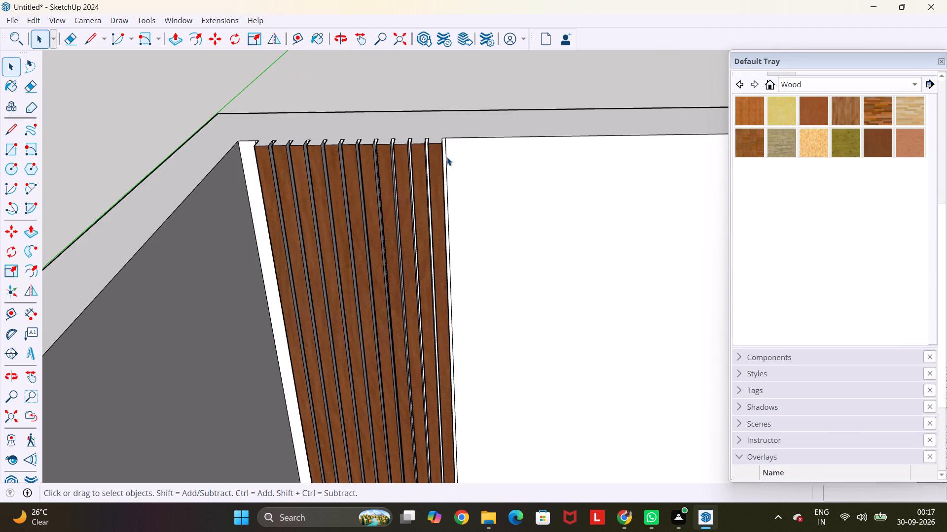
left_click(446, 157)
key("m")
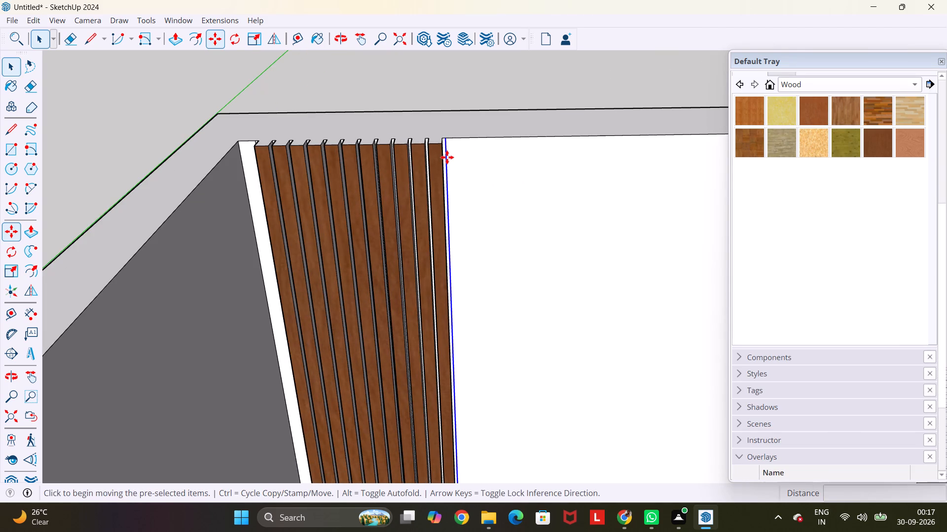
left_click(447, 157)
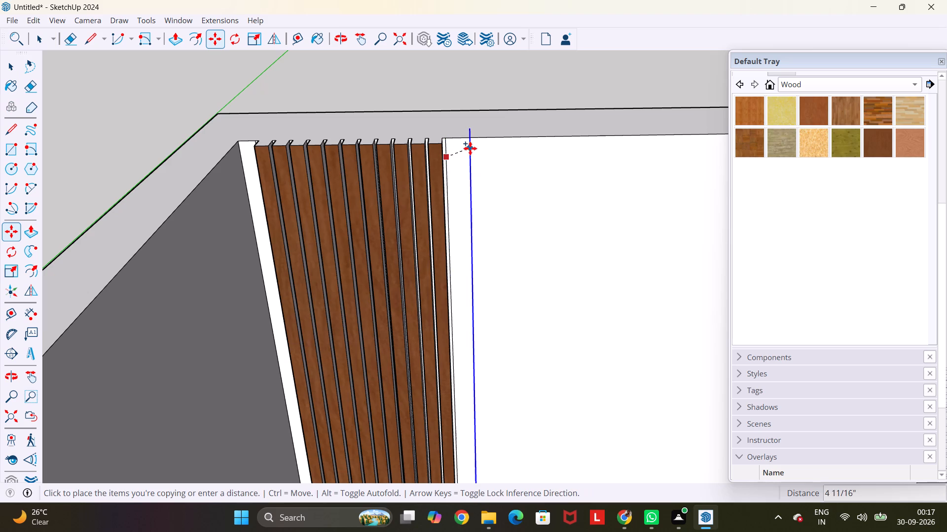
scroll(470, 153, "up", 5)
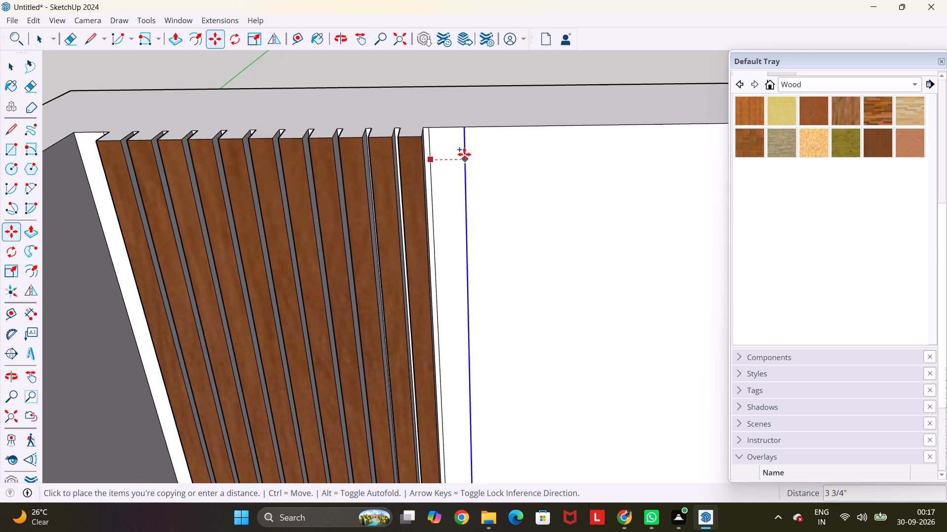
type("3\"")
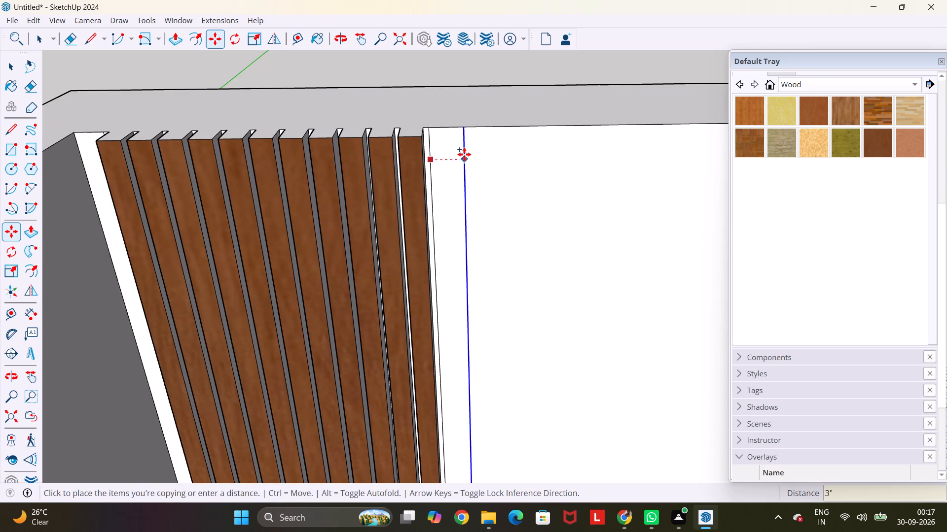
key("Return")
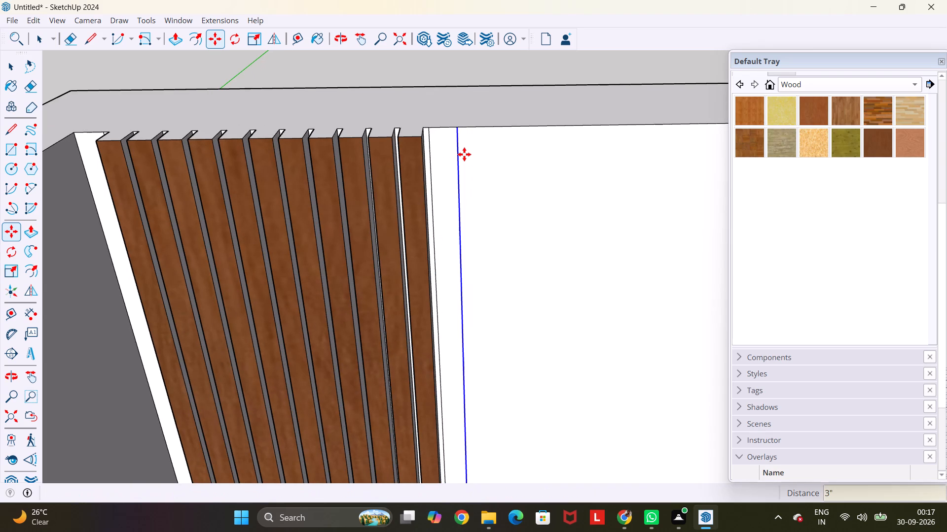
key("asterisk")
key("6")
key("Return")
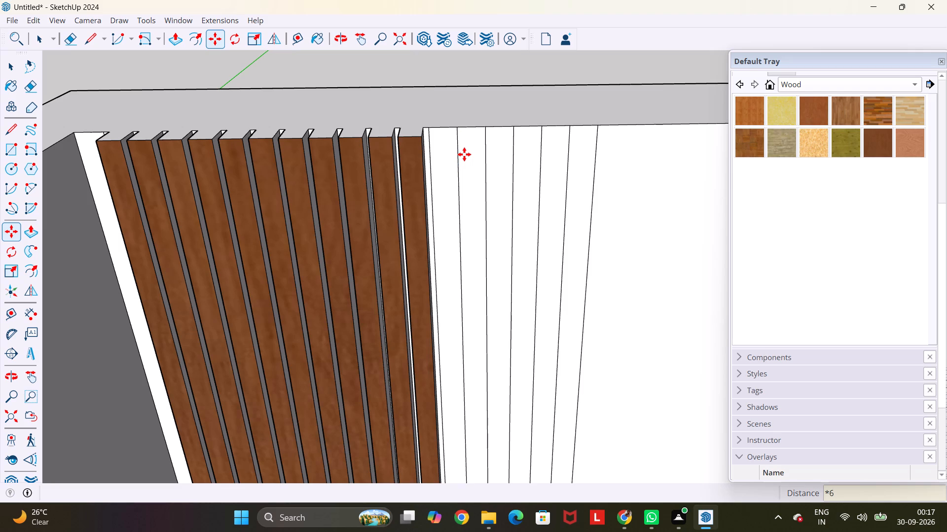
key("Escape")
key("space")
scroll(469, 156, "down", 5)
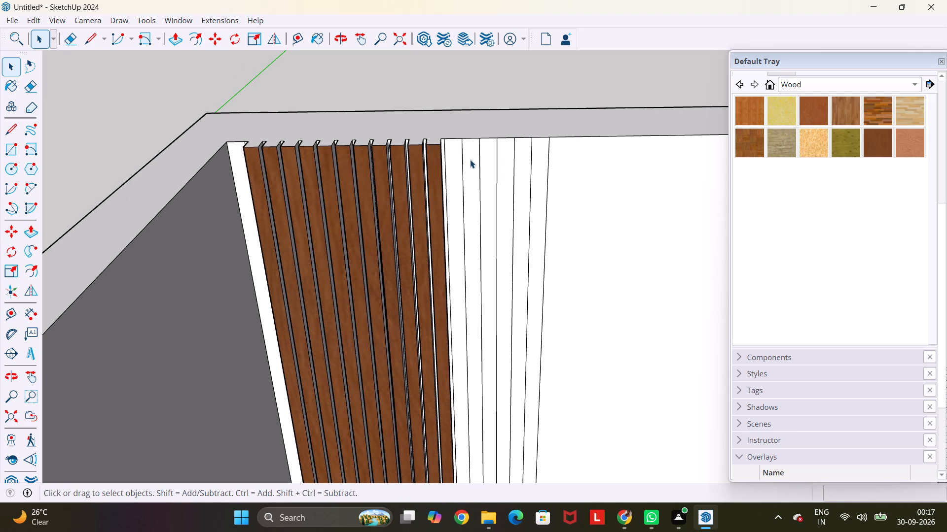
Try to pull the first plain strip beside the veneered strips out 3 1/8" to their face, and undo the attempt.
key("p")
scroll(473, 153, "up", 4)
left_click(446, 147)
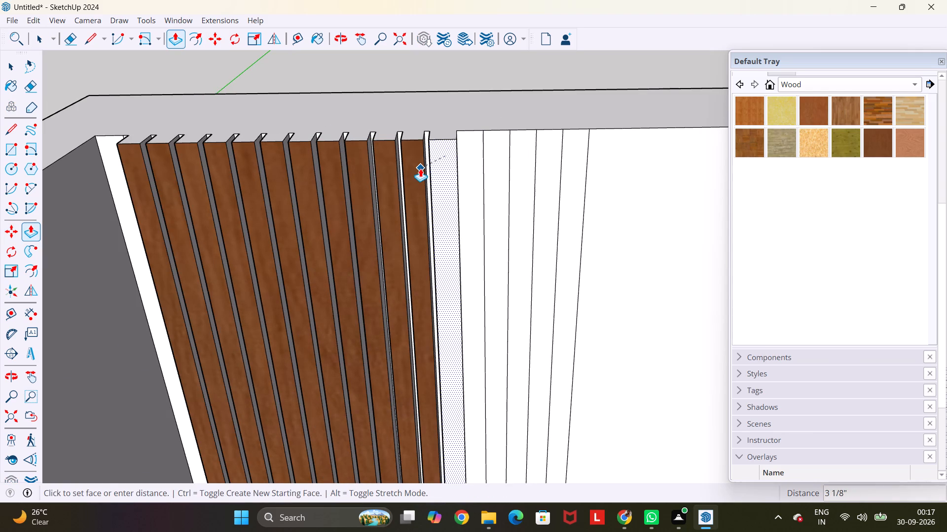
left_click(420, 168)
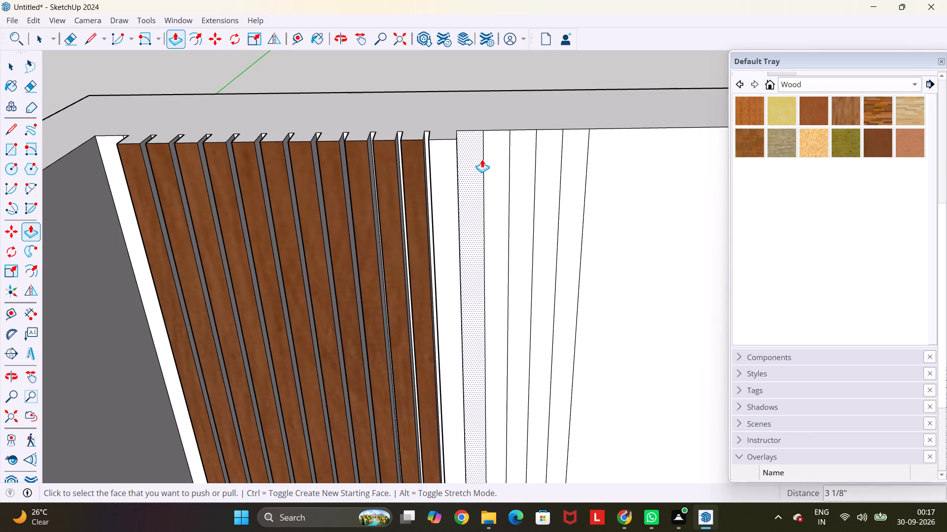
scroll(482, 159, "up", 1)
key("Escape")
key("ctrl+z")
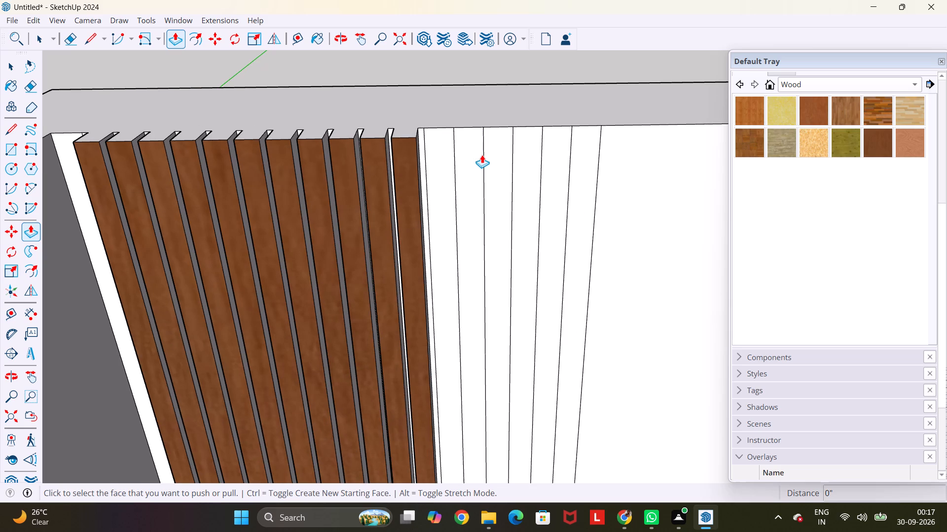
Copy the six new vertical edges on the back wall 0.6" along the wall, away from the veneered strips.
scroll(482, 155, "up", 4)
key("space")
left_click(441, 171)
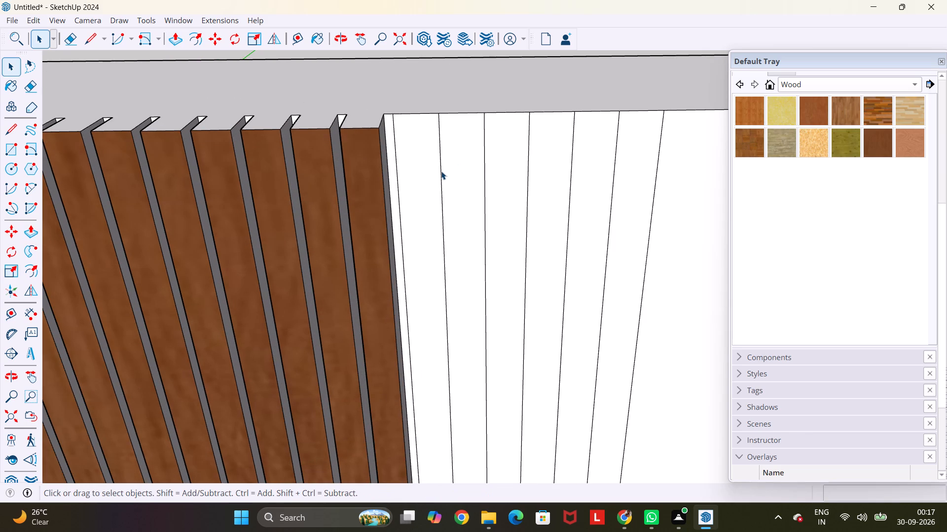
left_click(485, 174, "shift")
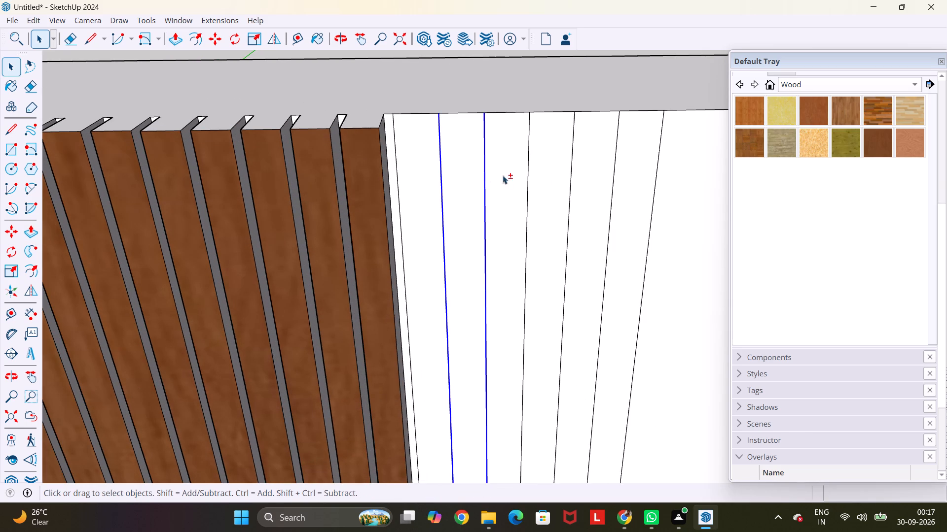
left_click(528, 183, "shift")
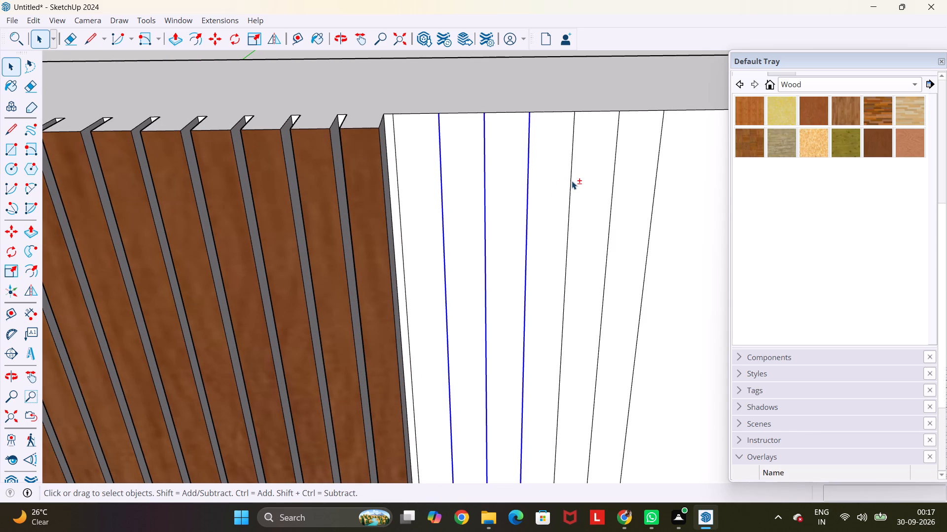
left_click(572, 181, "shift")
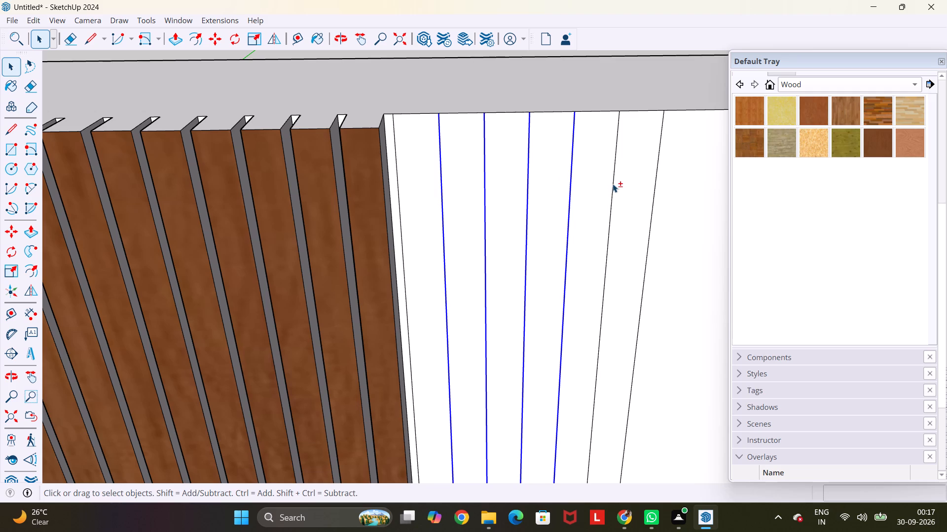
left_click(613, 184, "shift")
left_click(655, 183, "shift")
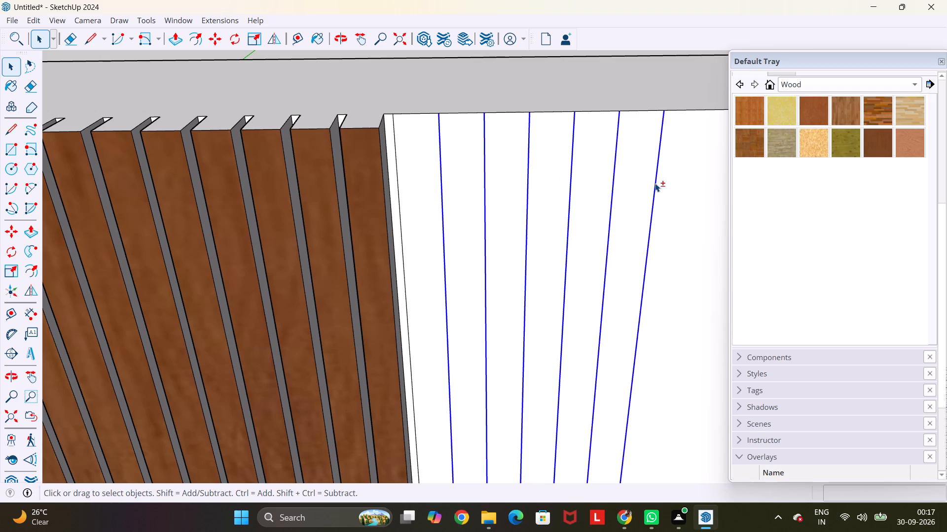
key("m")
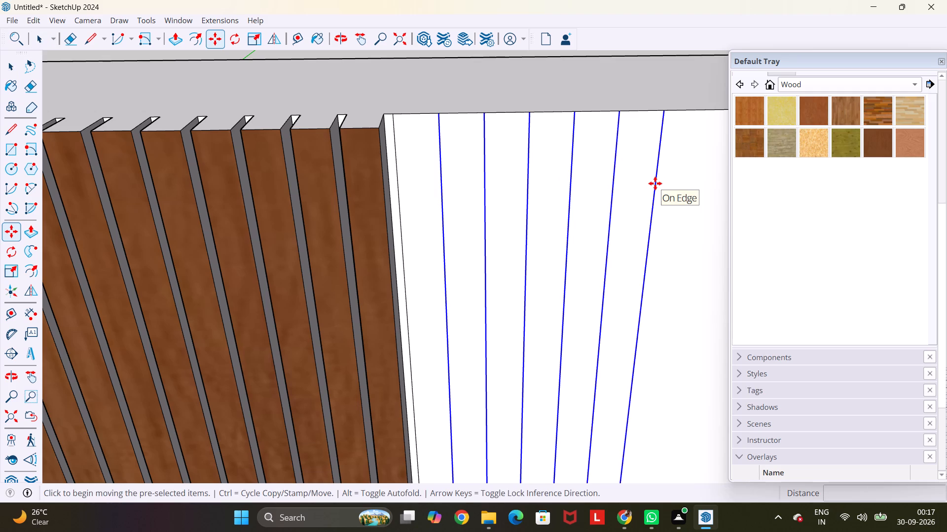
left_click(656, 178)
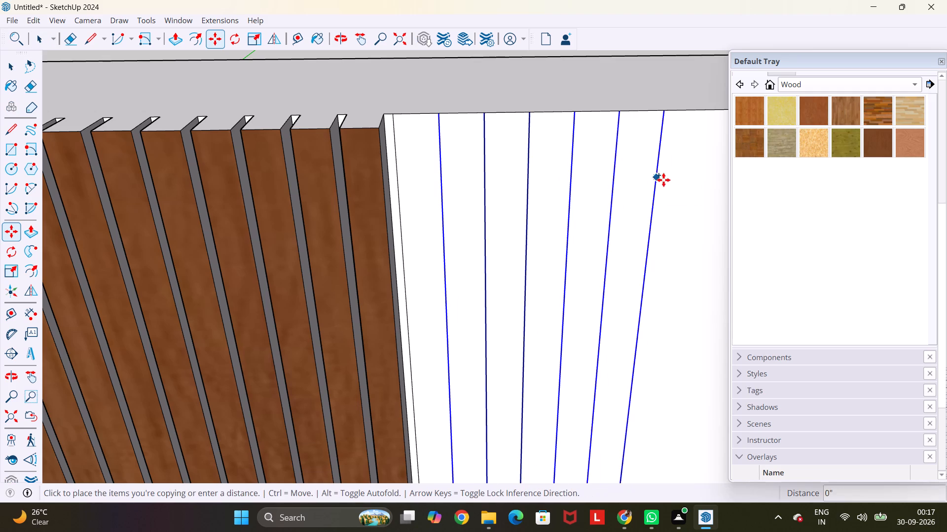
type("0.6")
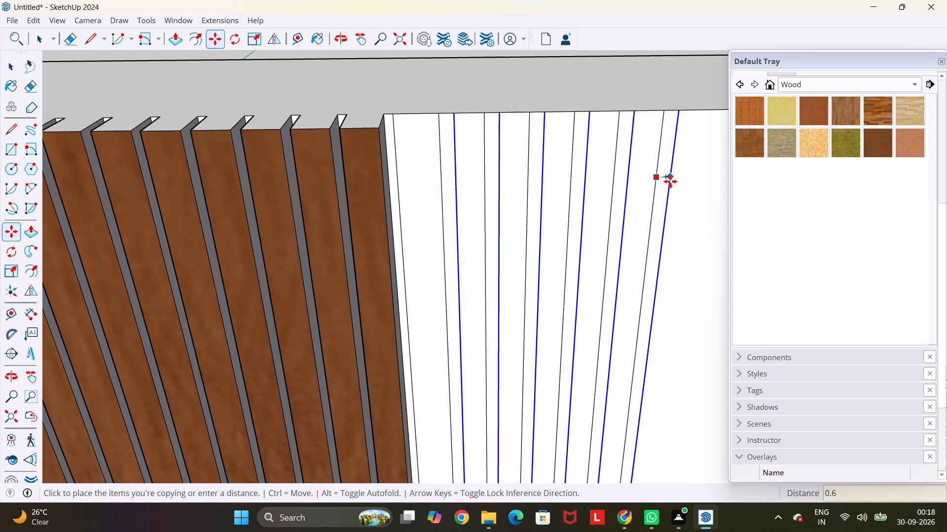
key("shift+quotedbl")
key("Return")
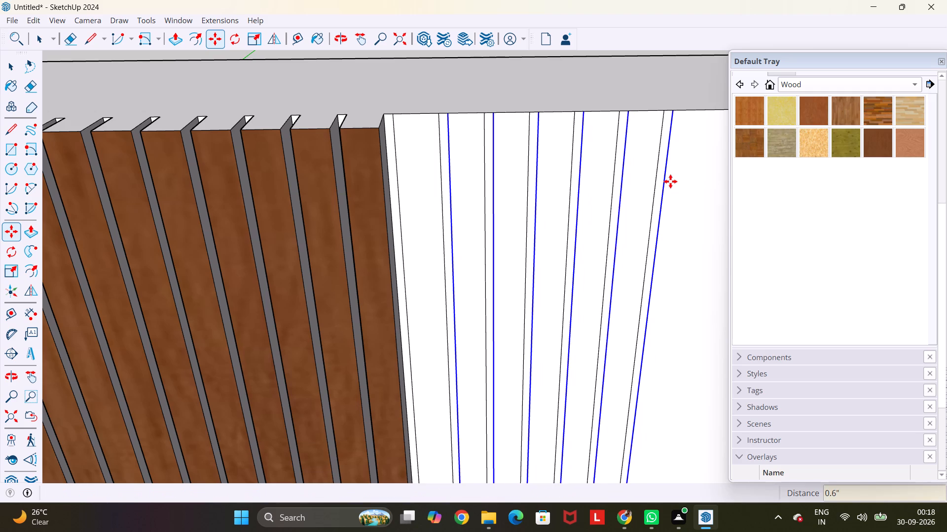
Push/Pull the six new wide strips out 3 1/8", flush with the veneered strips, leaving the narrow gaps recessed.
scroll(670, 181, "down", 4)
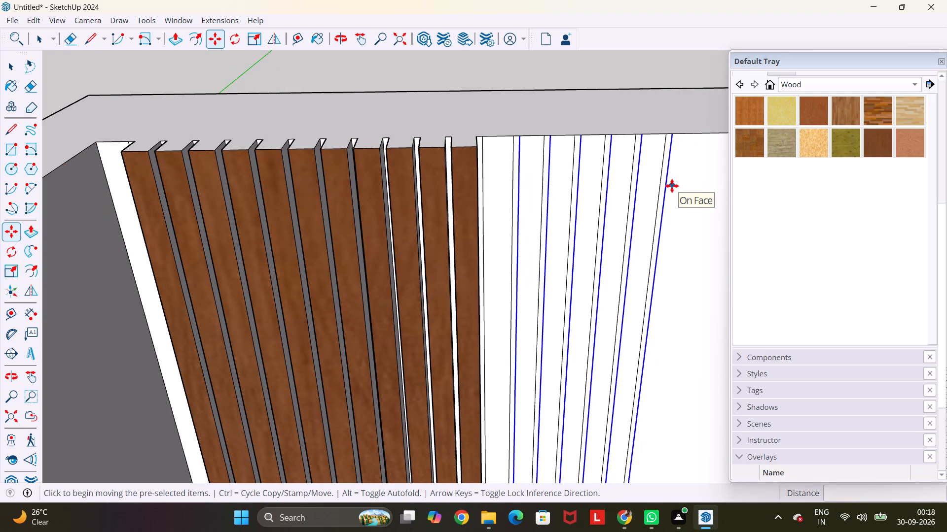
key("p")
scroll(635, 152, "up", 4)
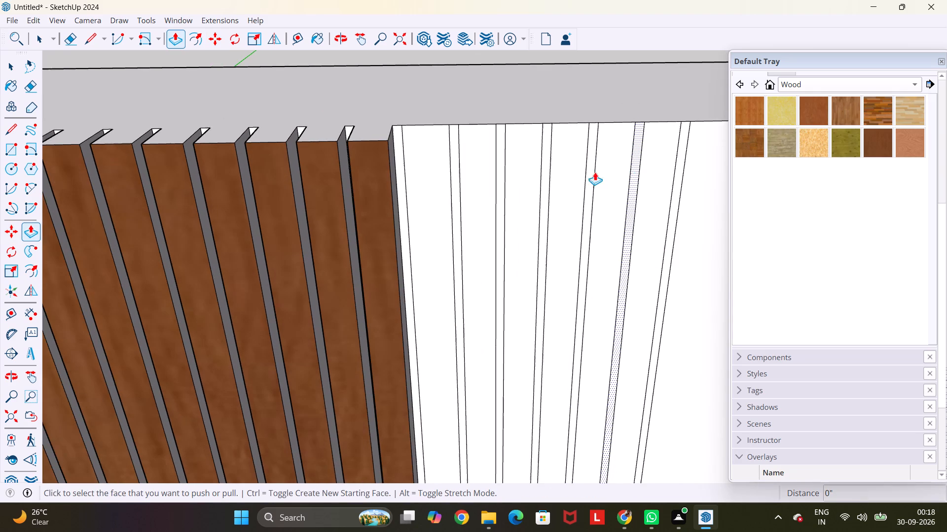
left_click(428, 151)
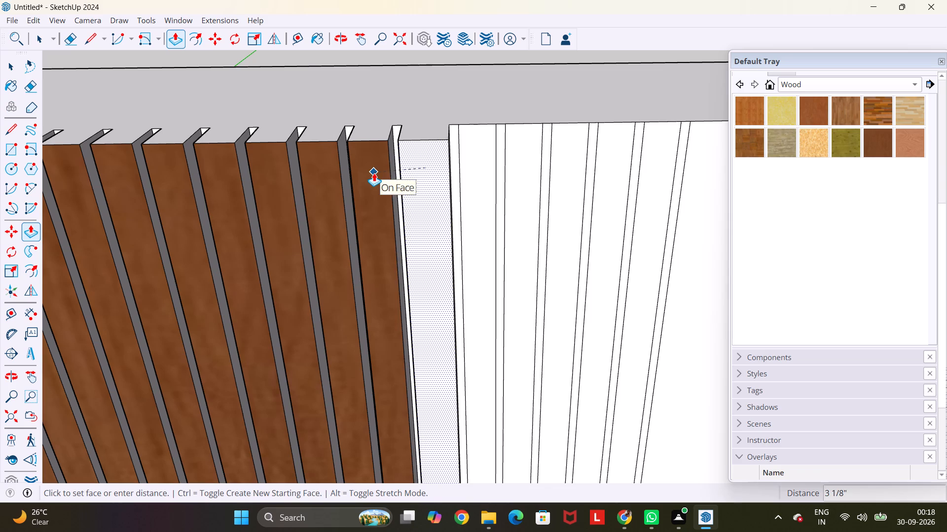
left_click(374, 173)
double_click(488, 166)
double_click(527, 158)
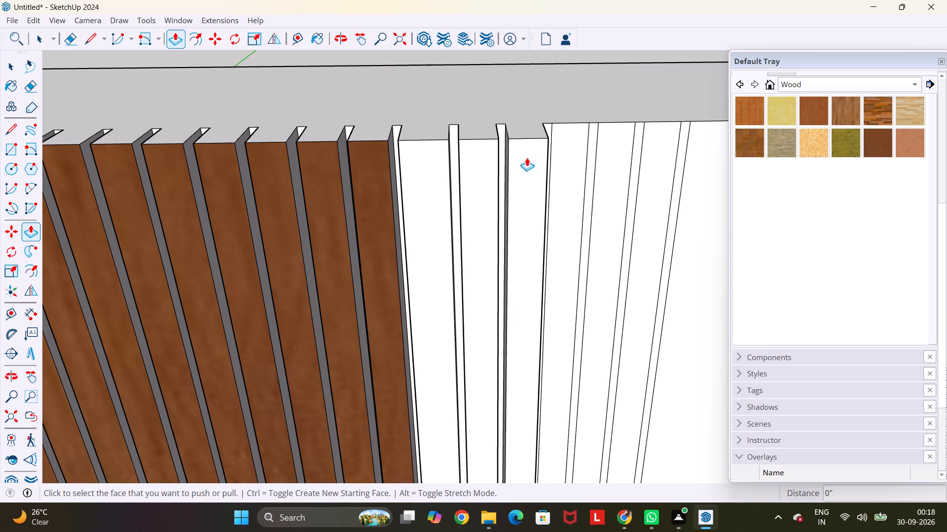
double_click(567, 156)
double_click(613, 155)
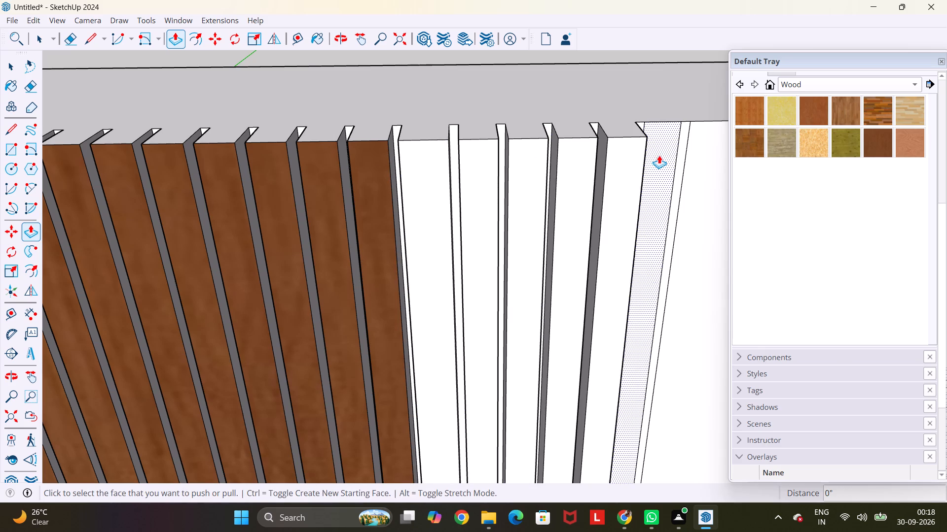
double_click(659, 155)
Paint the front faces of the six newly raised strips with Wood Veneer 01.
left_click(876, 143)
left_click(439, 188)
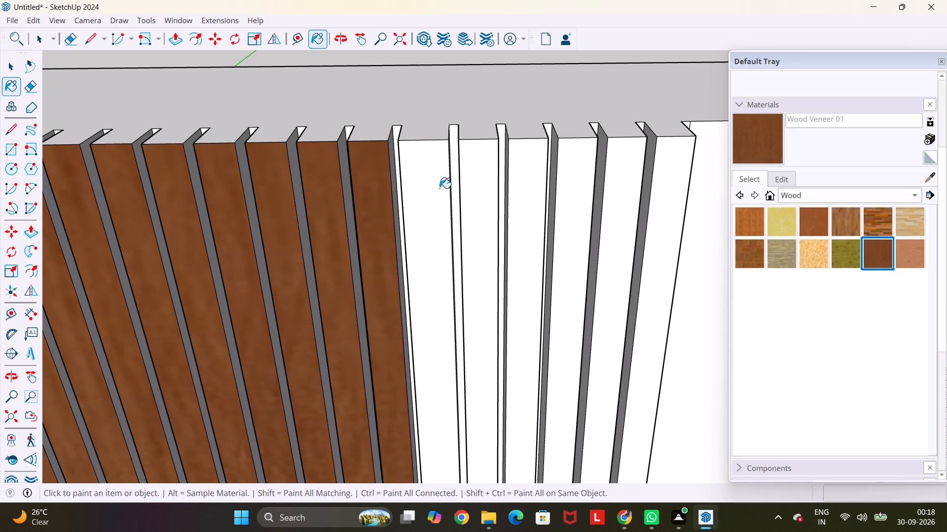
left_click(472, 175)
left_click(537, 178)
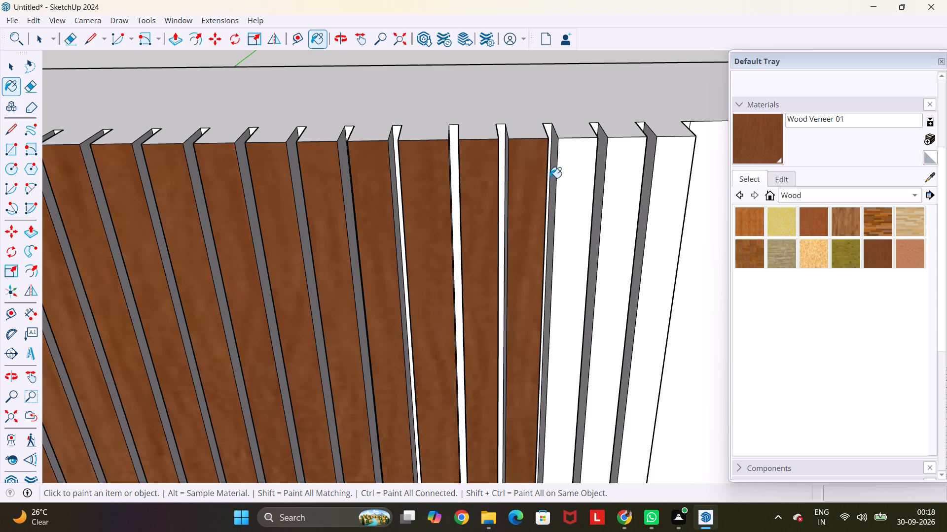
left_click(575, 178)
left_click(631, 179)
left_click(683, 179)
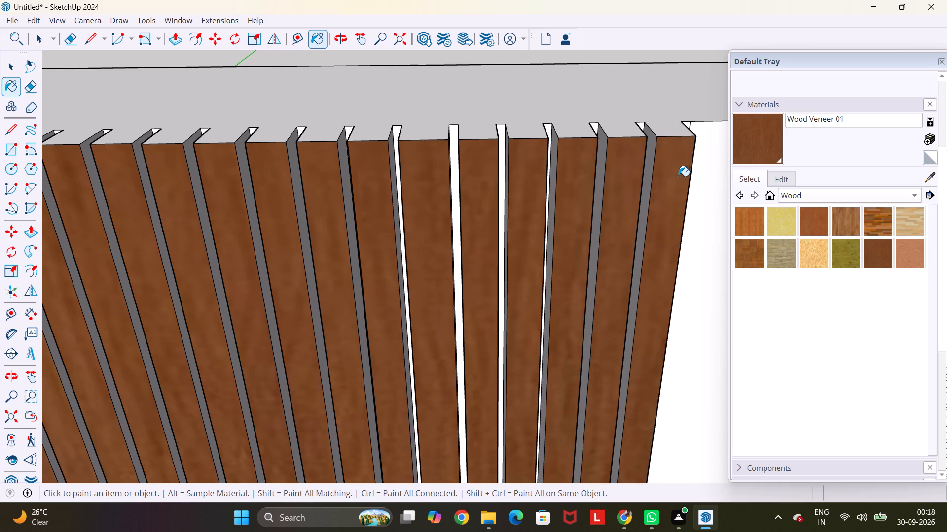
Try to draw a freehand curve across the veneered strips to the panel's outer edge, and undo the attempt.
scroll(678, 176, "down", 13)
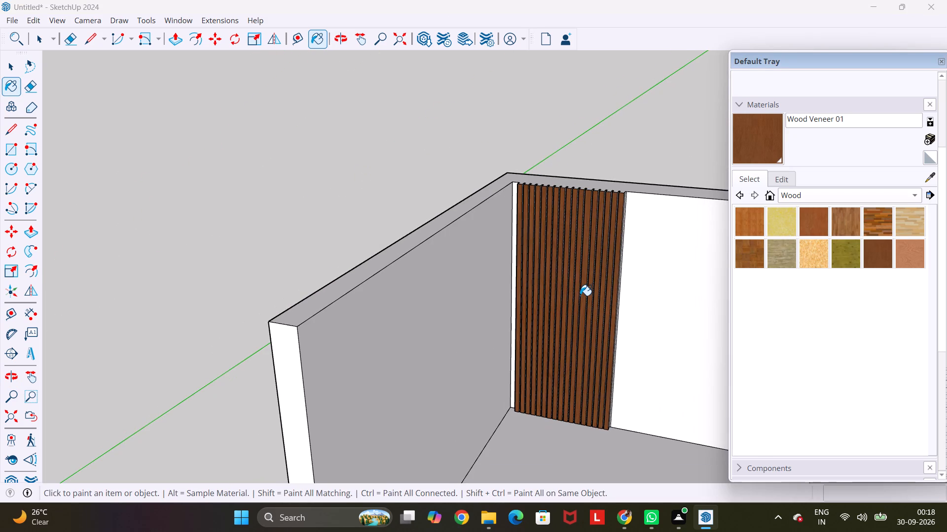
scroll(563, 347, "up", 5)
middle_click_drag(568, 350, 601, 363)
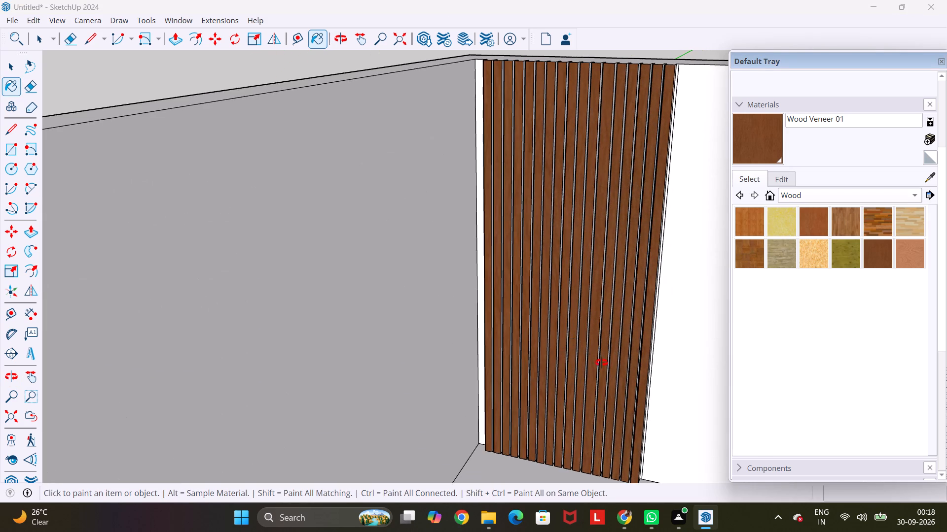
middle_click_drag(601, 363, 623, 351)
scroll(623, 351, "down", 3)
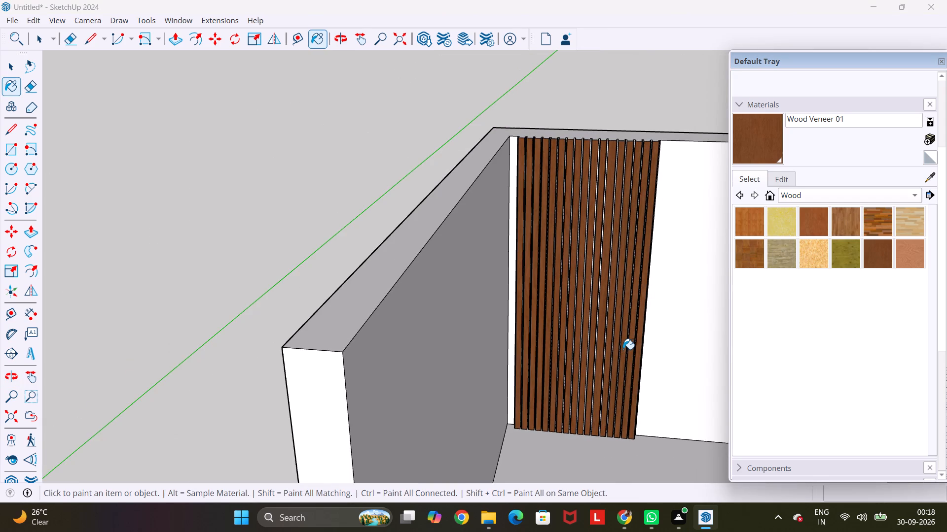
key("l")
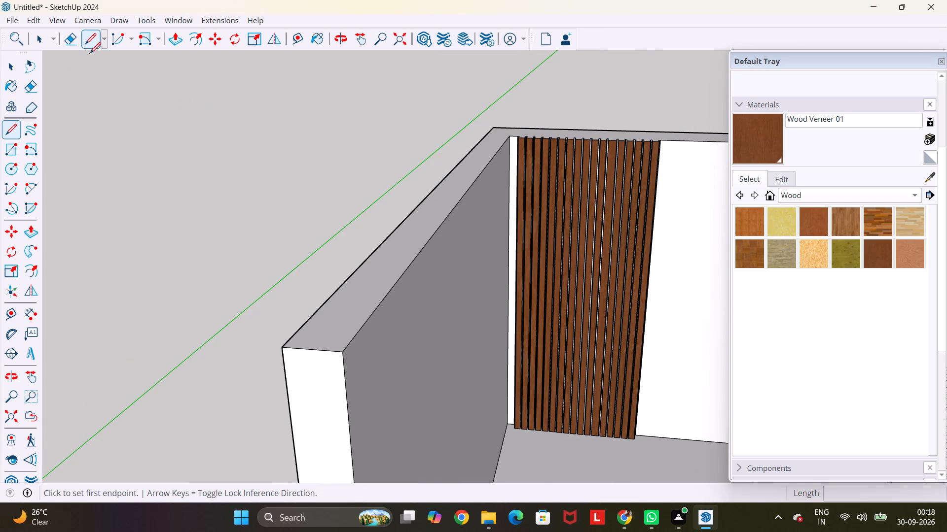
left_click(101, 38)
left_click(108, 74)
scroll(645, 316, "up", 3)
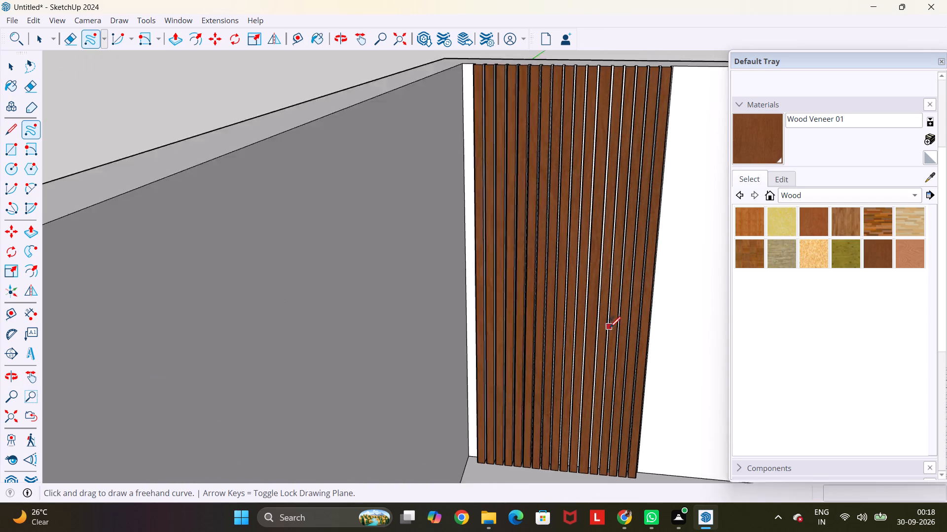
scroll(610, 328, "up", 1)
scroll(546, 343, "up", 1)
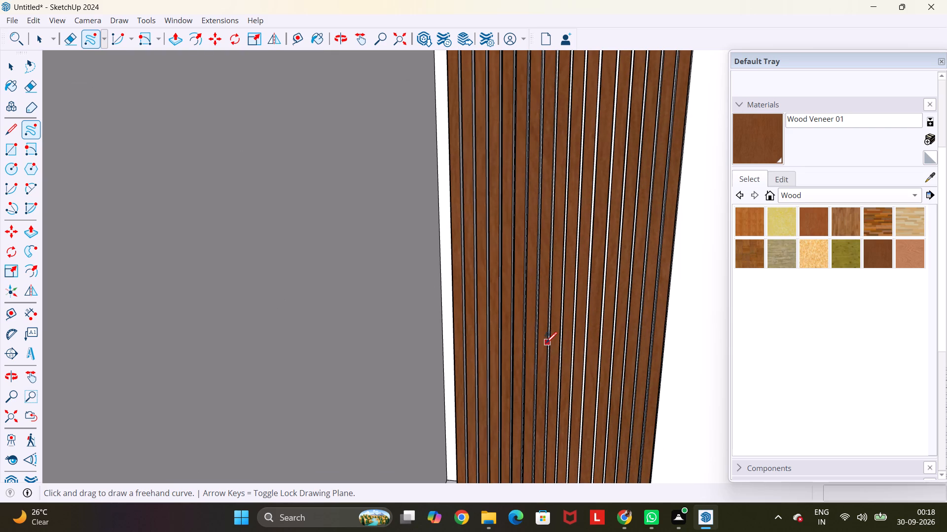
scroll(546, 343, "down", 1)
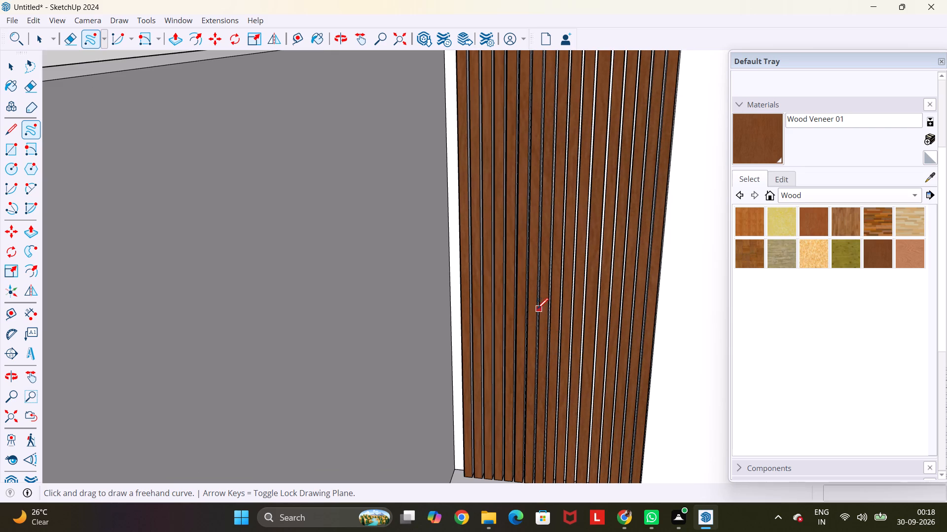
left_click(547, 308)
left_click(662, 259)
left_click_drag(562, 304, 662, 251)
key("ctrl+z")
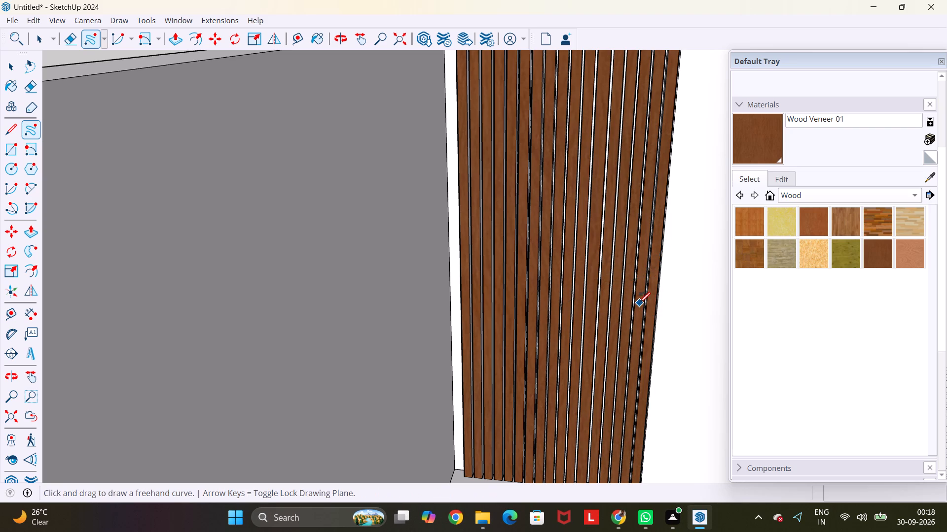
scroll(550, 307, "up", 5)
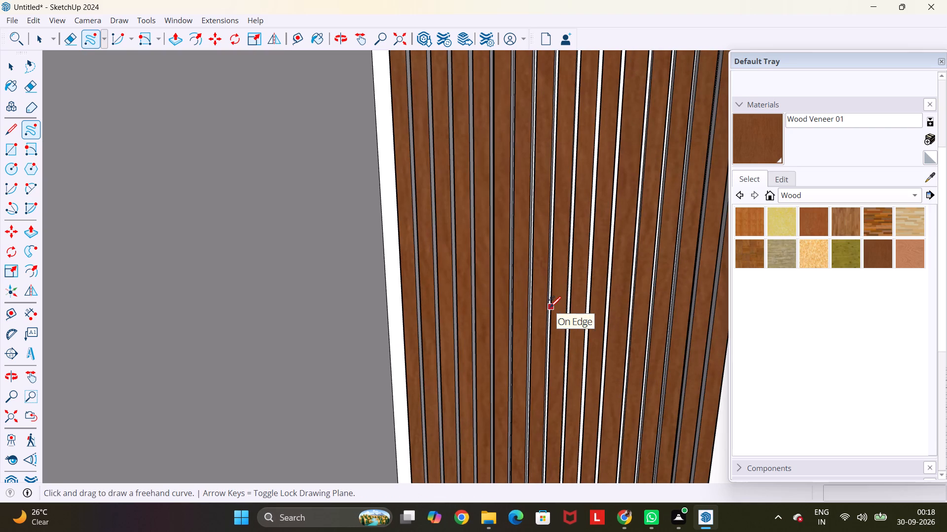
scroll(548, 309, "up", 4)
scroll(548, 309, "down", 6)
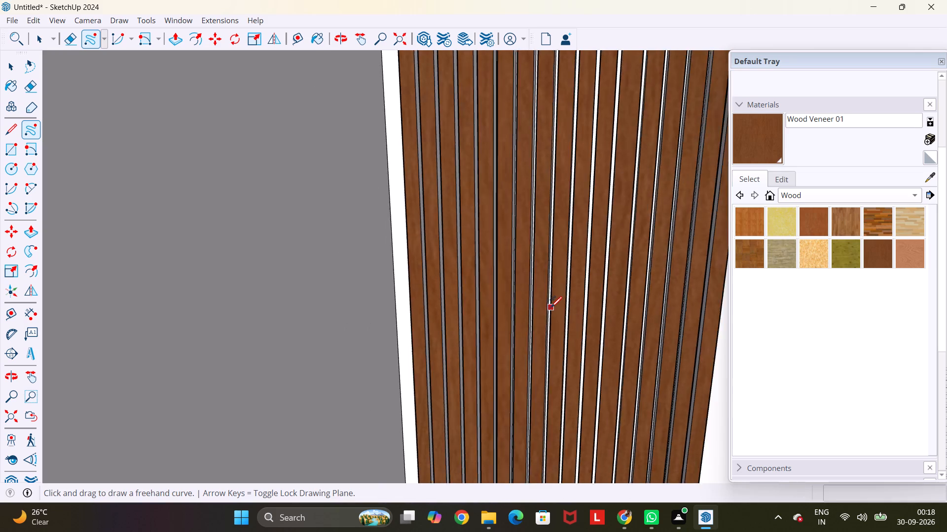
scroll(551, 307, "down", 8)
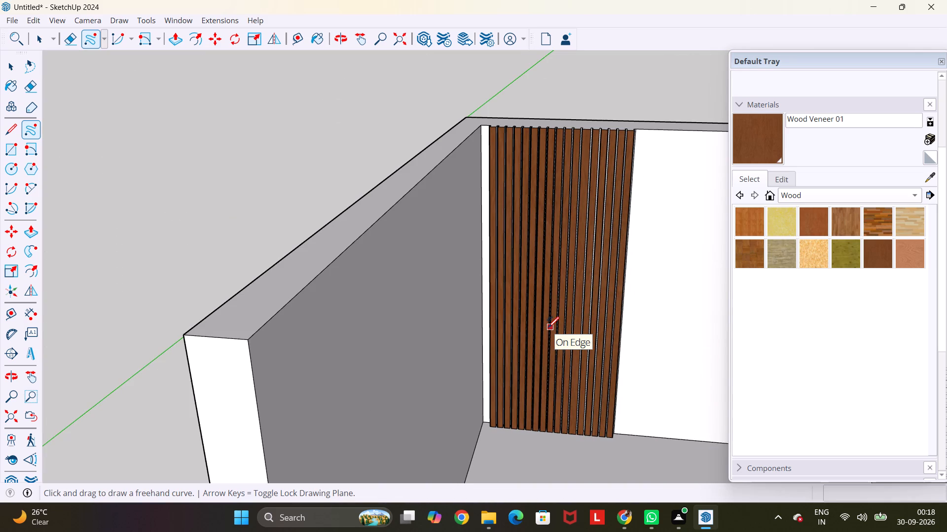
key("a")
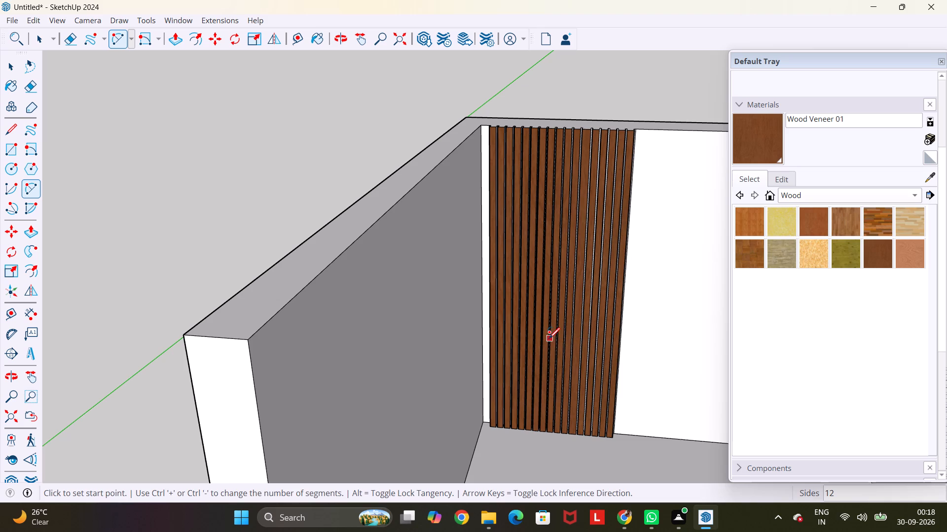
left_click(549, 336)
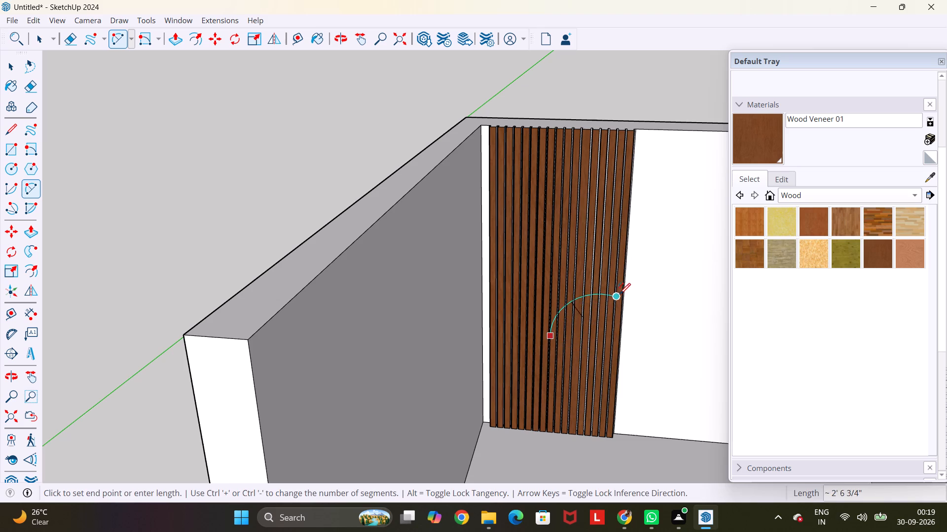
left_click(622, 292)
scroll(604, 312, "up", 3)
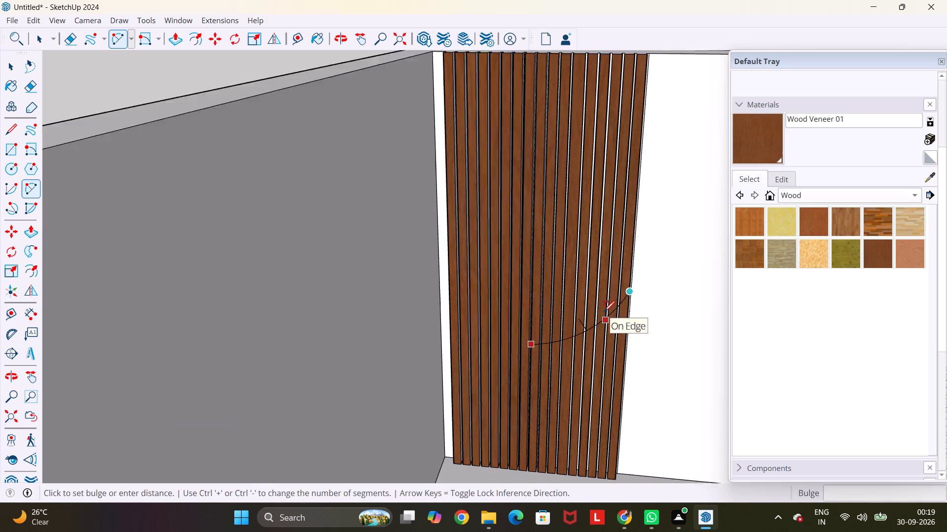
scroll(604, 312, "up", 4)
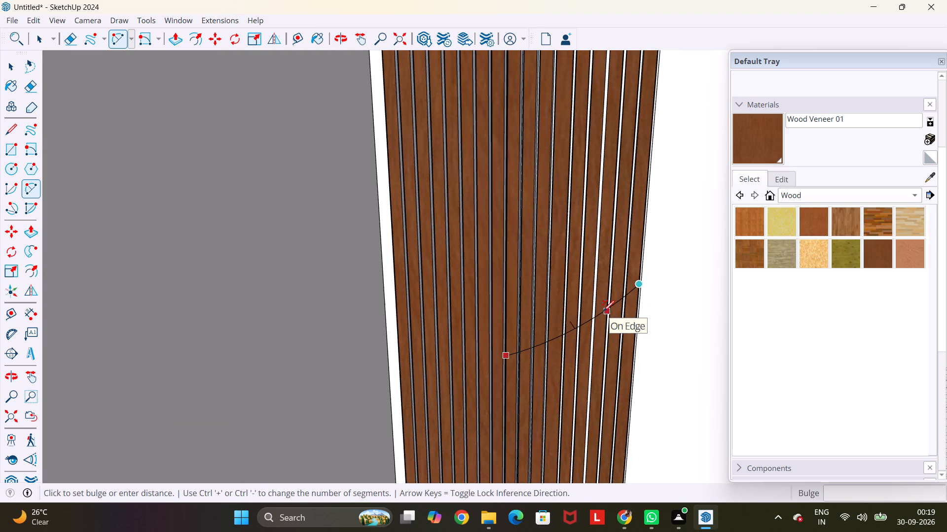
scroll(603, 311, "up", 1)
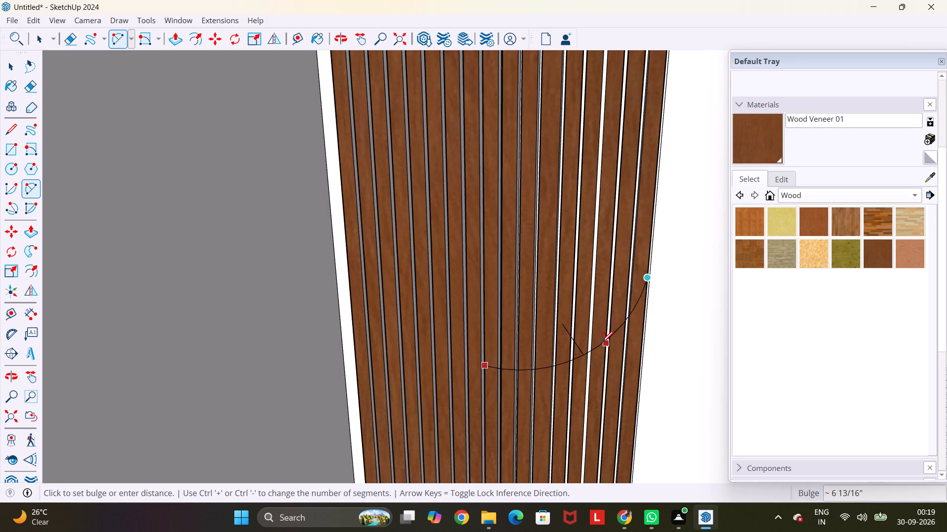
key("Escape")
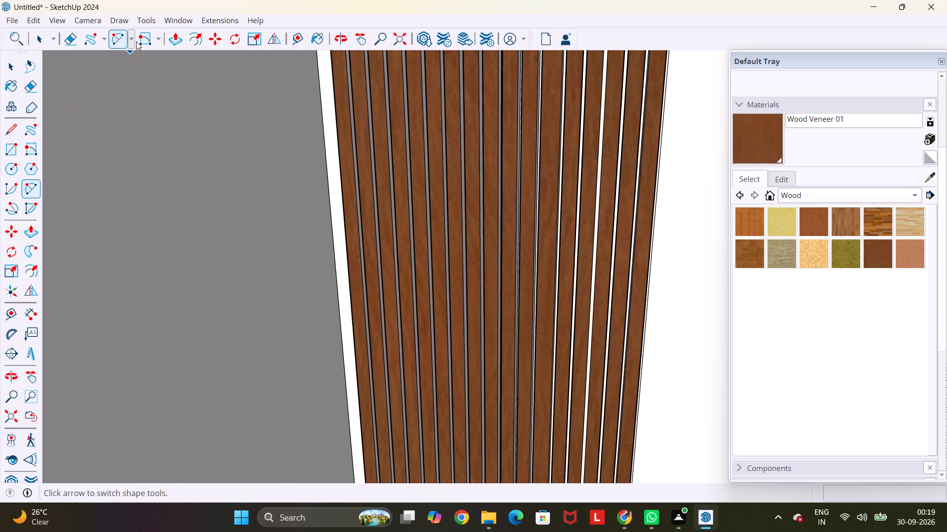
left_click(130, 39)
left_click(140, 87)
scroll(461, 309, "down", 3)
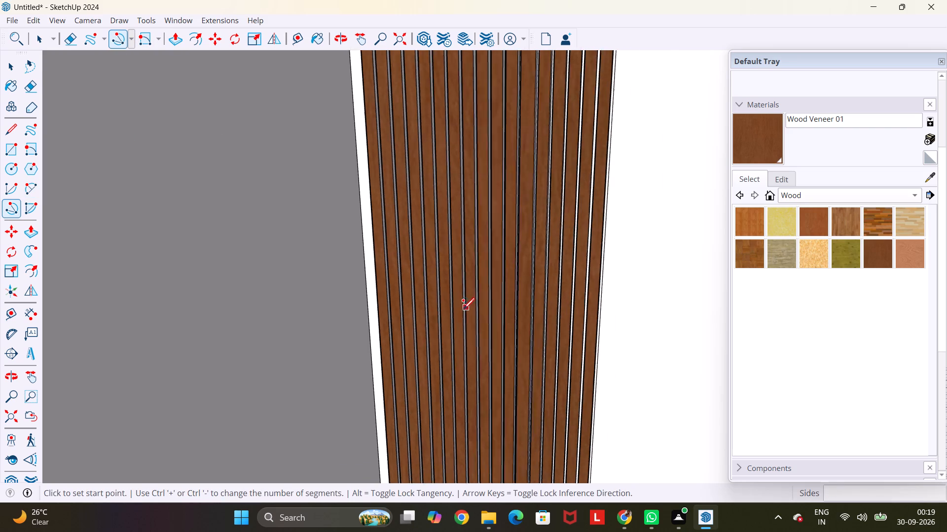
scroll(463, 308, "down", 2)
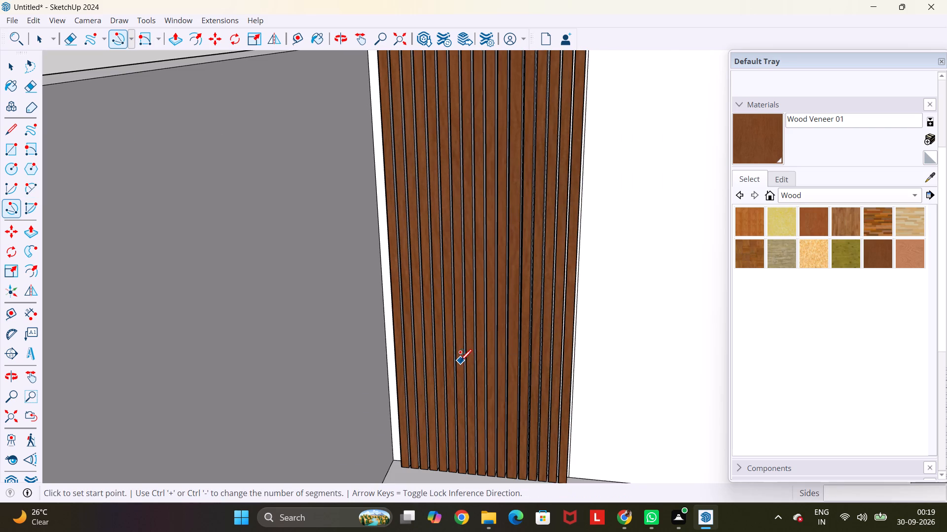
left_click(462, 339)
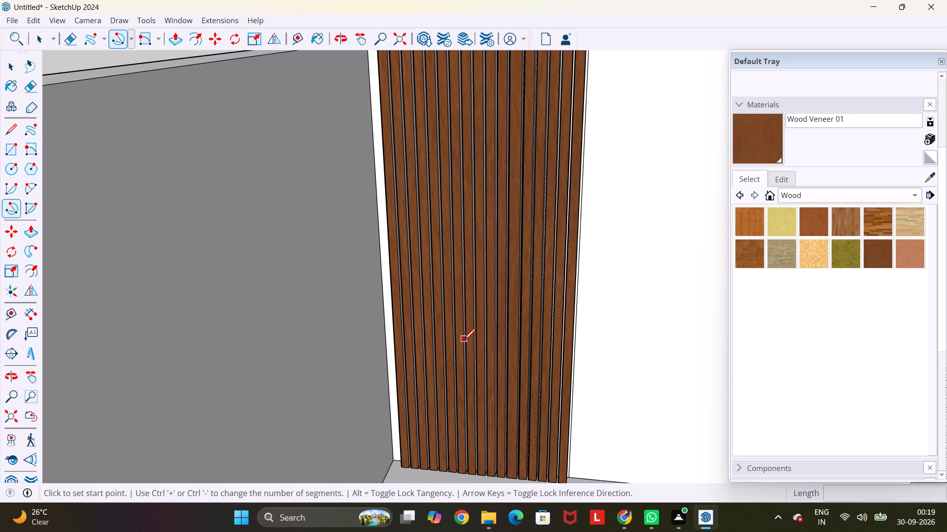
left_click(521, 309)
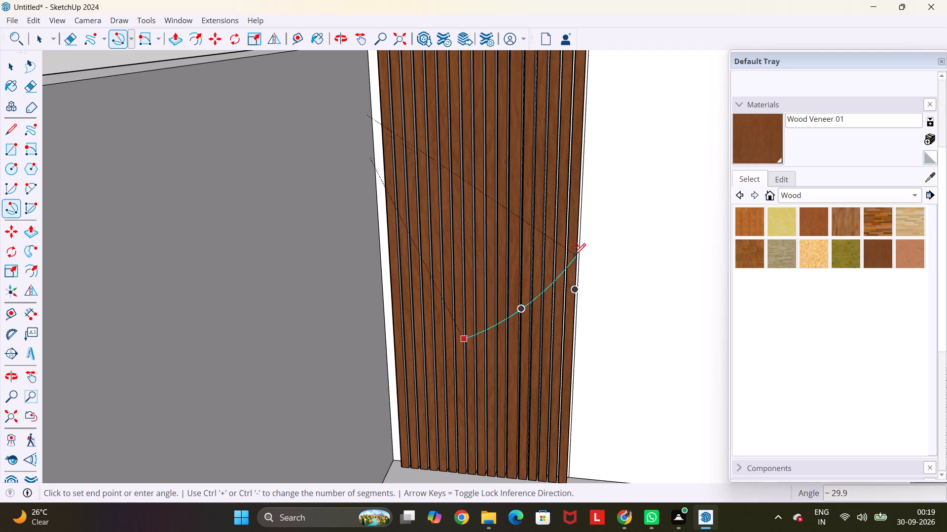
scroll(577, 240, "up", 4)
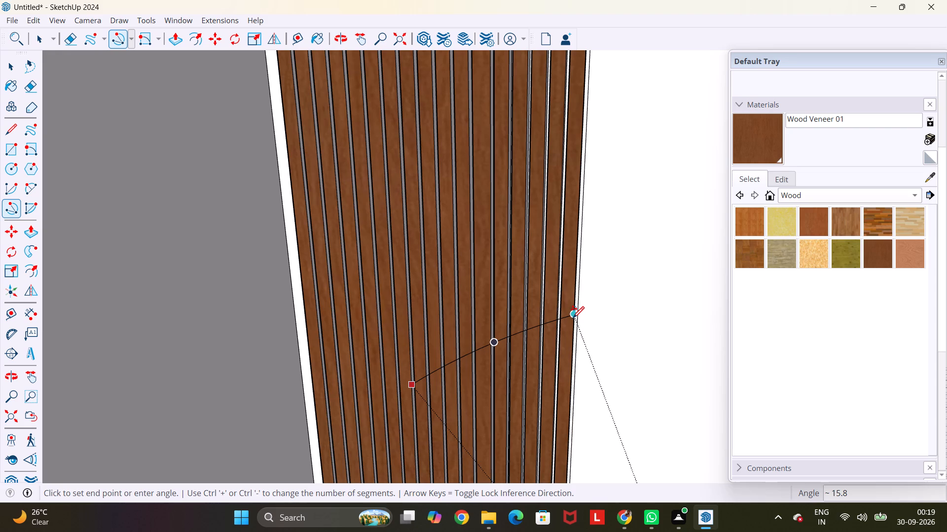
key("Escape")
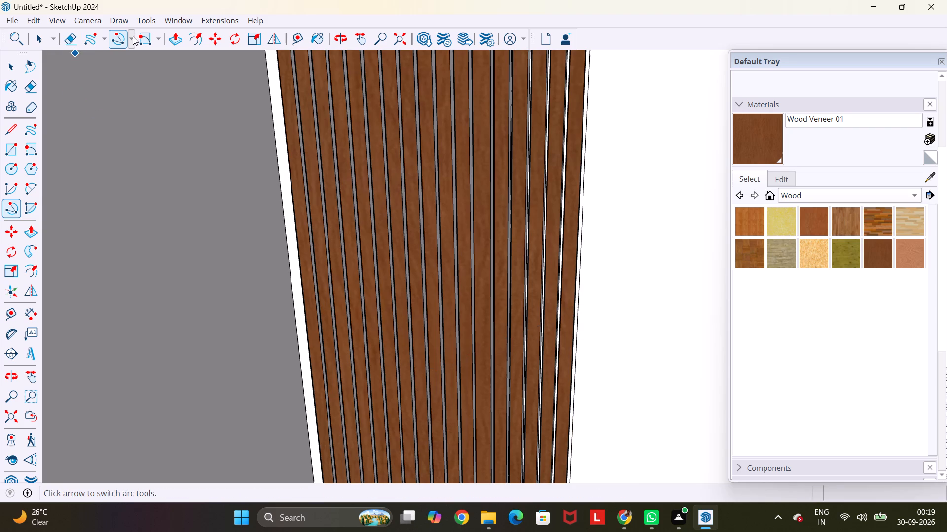
Draw a 2-point arc across the middle strips of the veneered panel, bulging upward 2 1/4".
key("a")
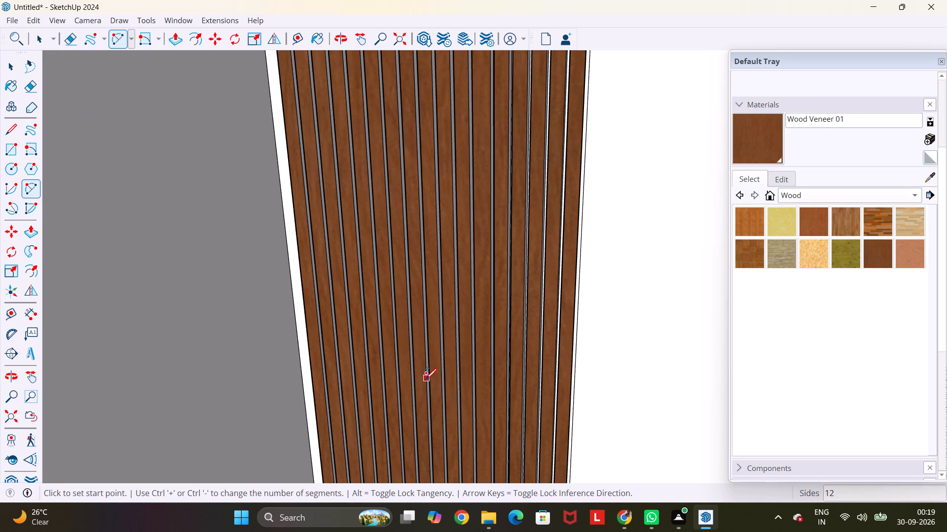
scroll(426, 378, "down", 12)
scroll(432, 377, "up", 5)
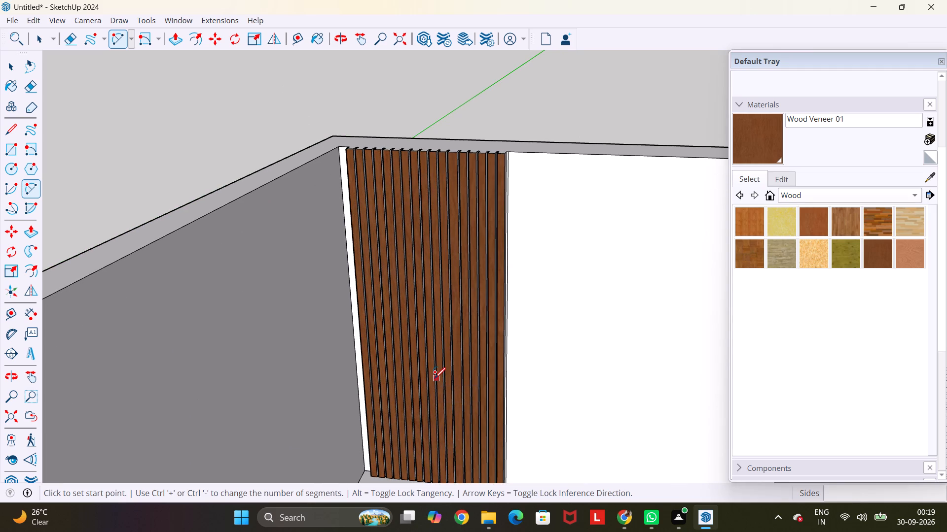
left_click(435, 378)
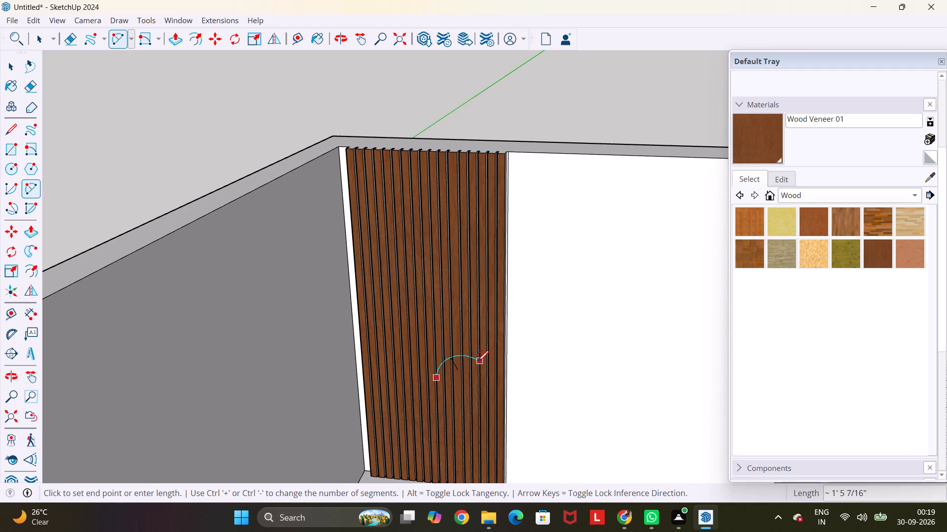
left_click(472, 362)
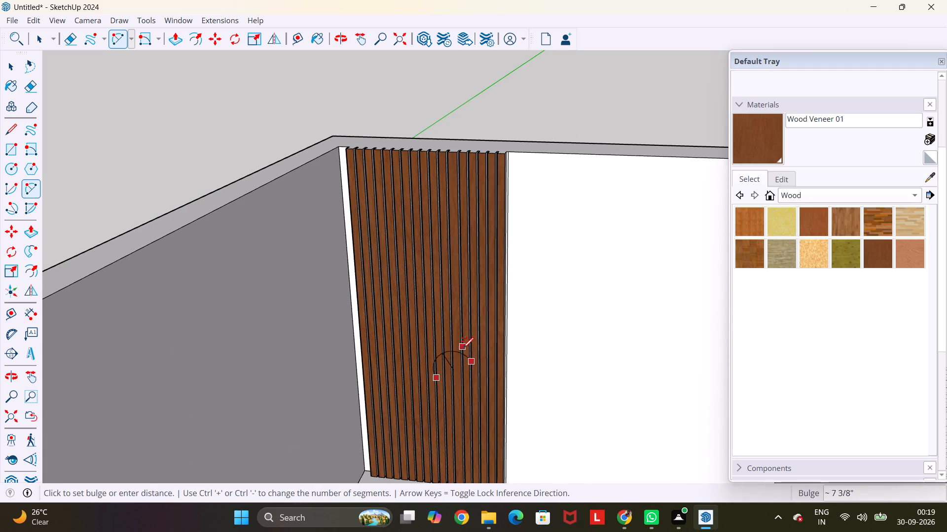
scroll(471, 369, "up", 5)
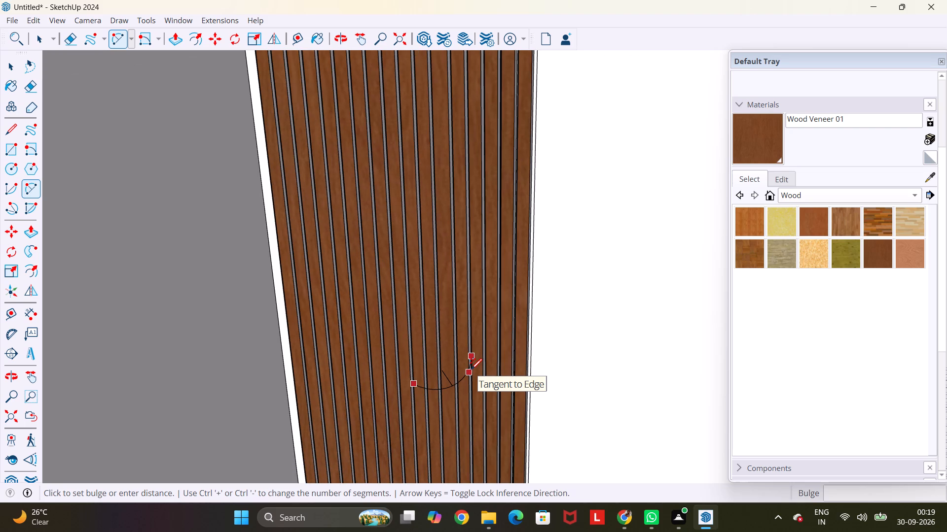
scroll(471, 369, "up", 9)
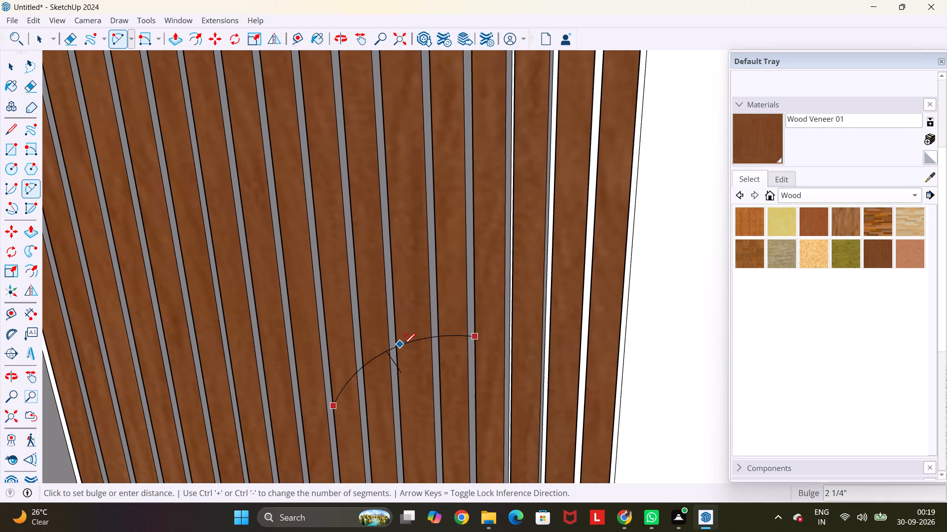
left_click(404, 344)
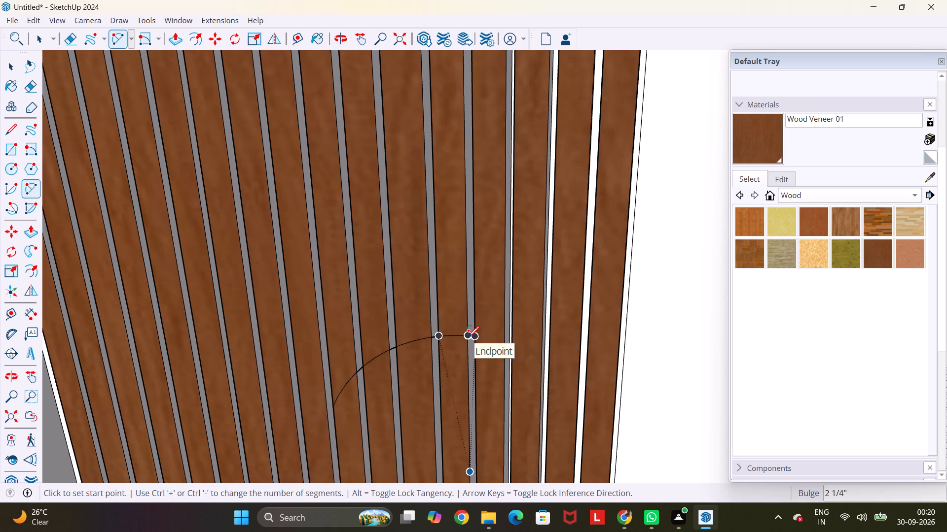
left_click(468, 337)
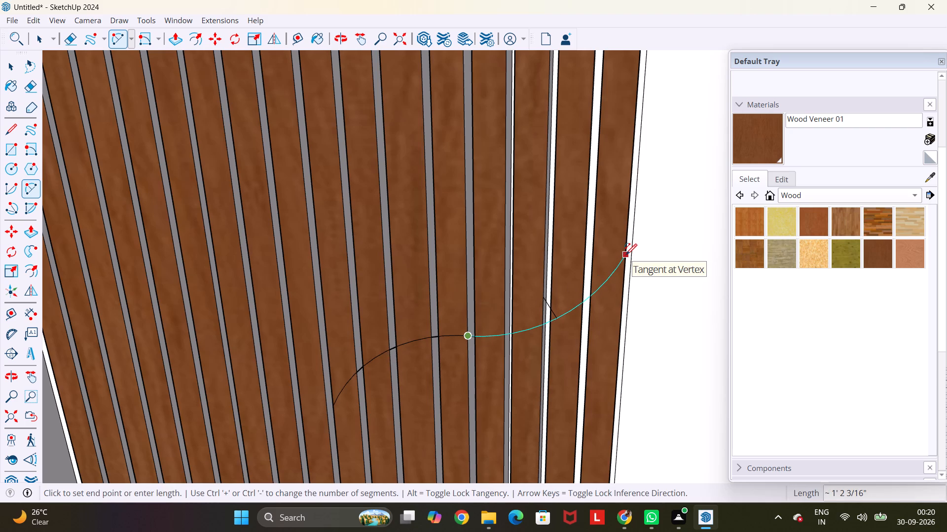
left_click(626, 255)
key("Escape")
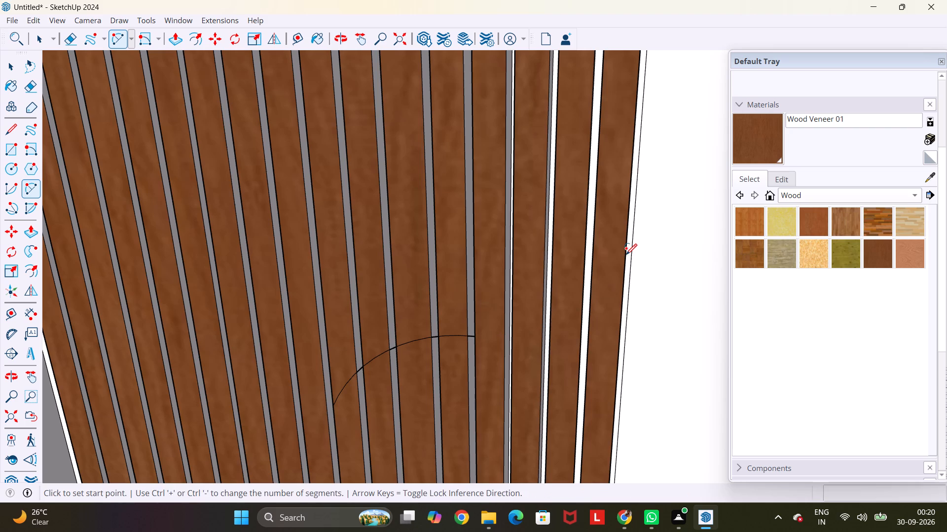
Continue the curve with a second 2-point arc from the first arc's upper end to the panel's outer edge, bulging downward to form an S-curve.
left_click(474, 338)
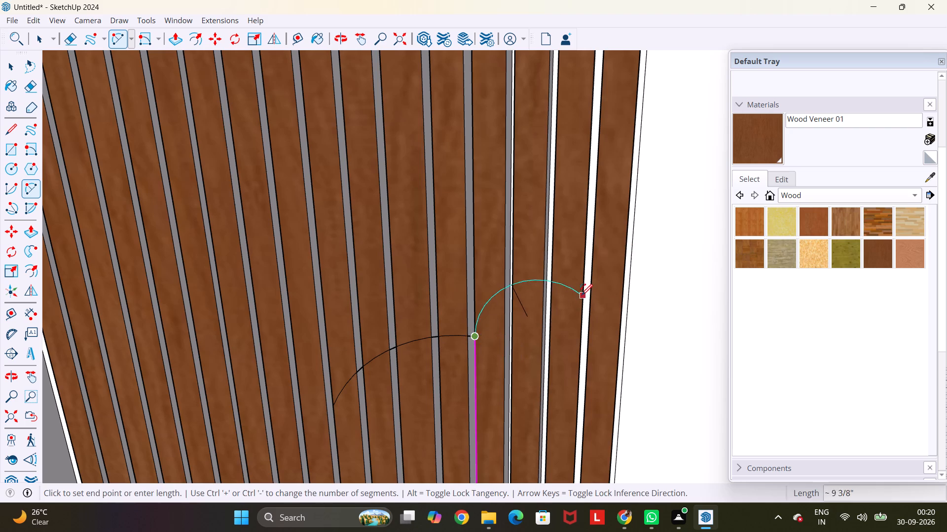
left_click(622, 276)
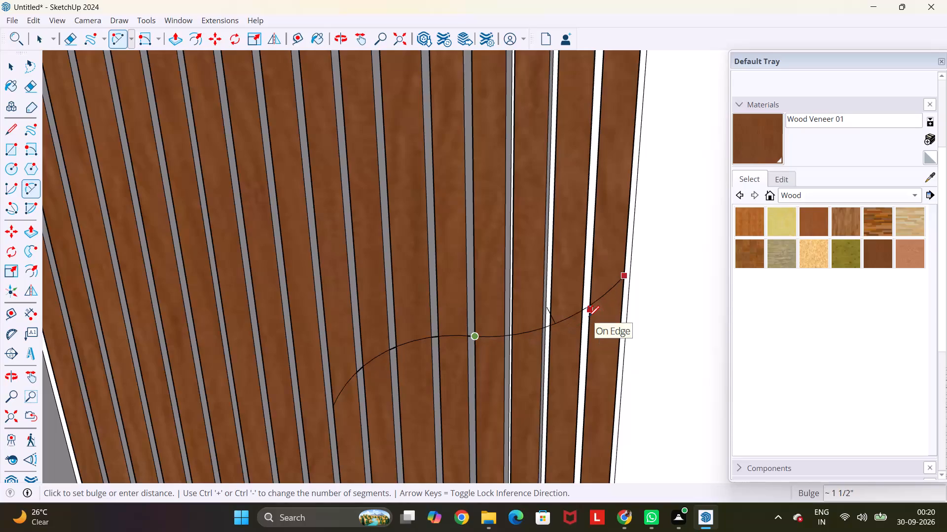
left_click(588, 317)
key("Escape")
key("space")
Draw a vertical line about 6' 8 11/16" long from the S-curve's lower end up to the top of the veneered panel.
scroll(588, 316, "down", 17)
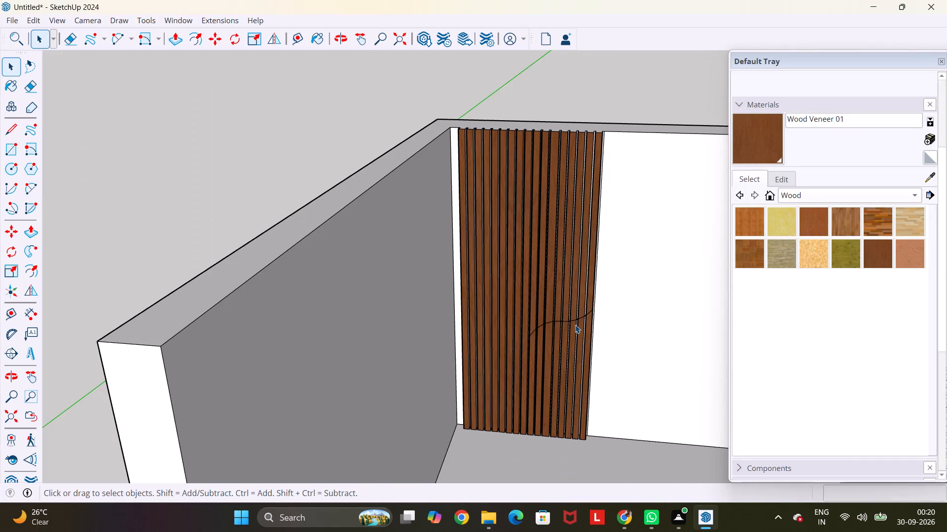
key("l")
scroll(527, 339, "up", 9)
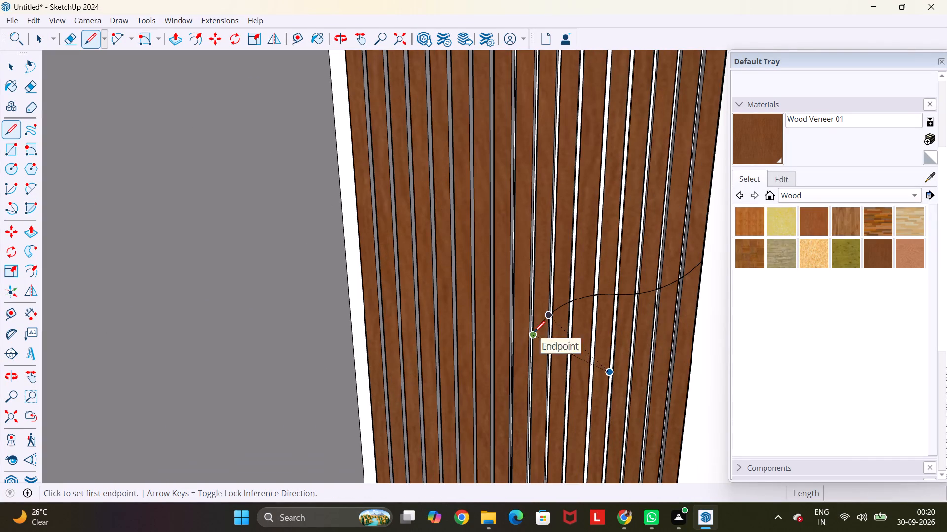
left_click(533, 332)
scroll(516, 237, "down", 13)
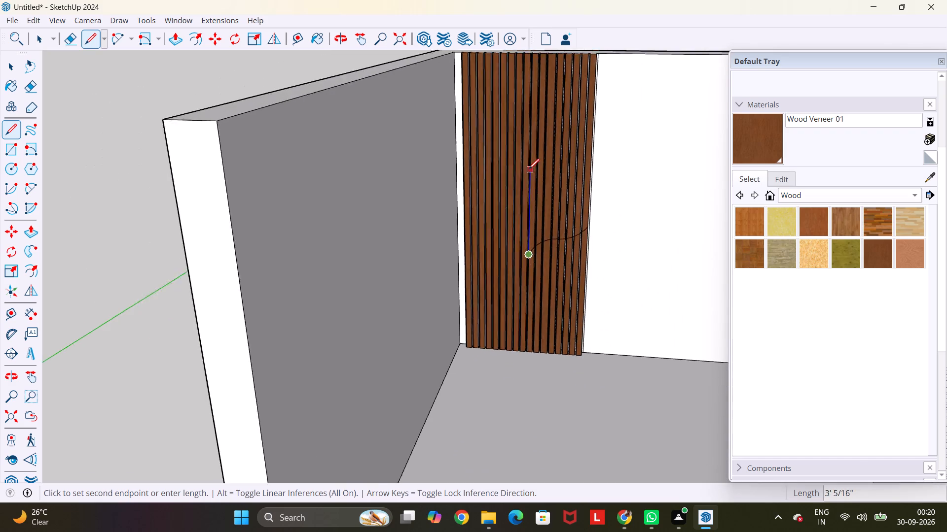
scroll(528, 169, "down", 6)
scroll(525, 134, "up", 7)
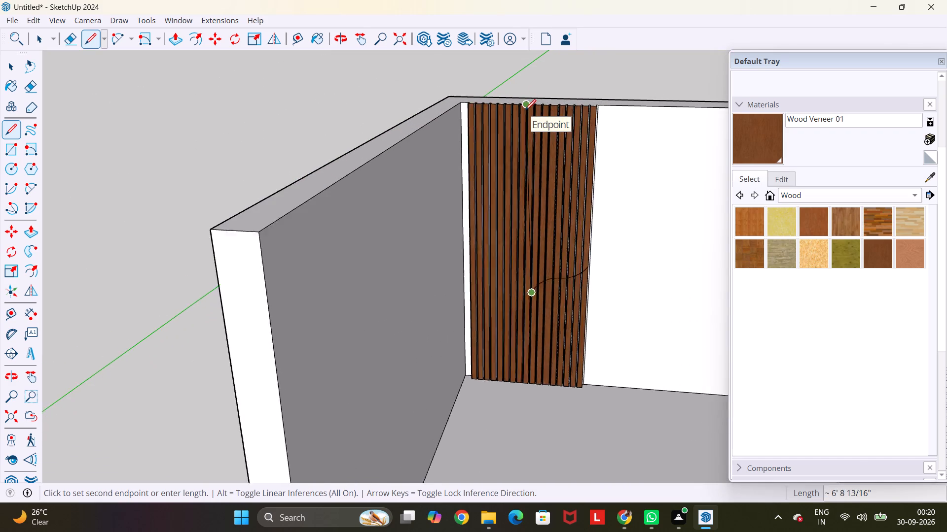
scroll(525, 110, "up", 16)
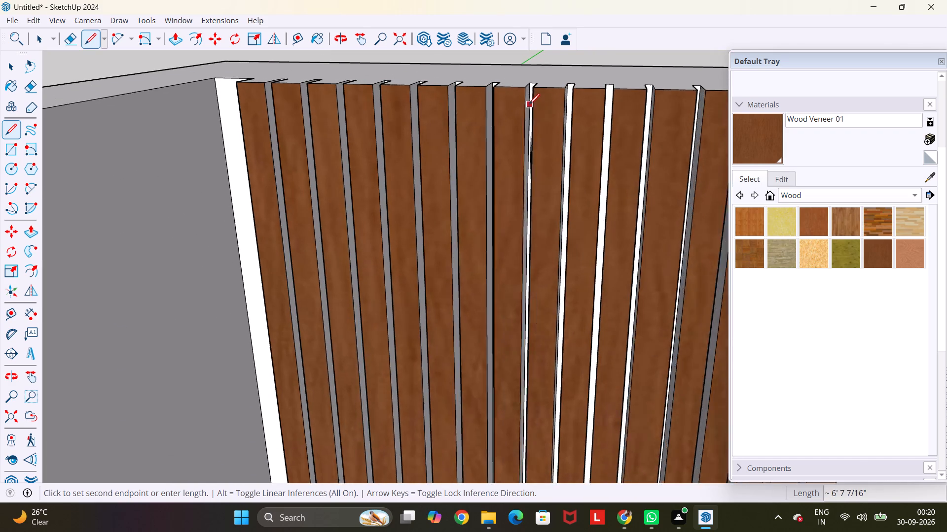
scroll(529, 104, "up", 1)
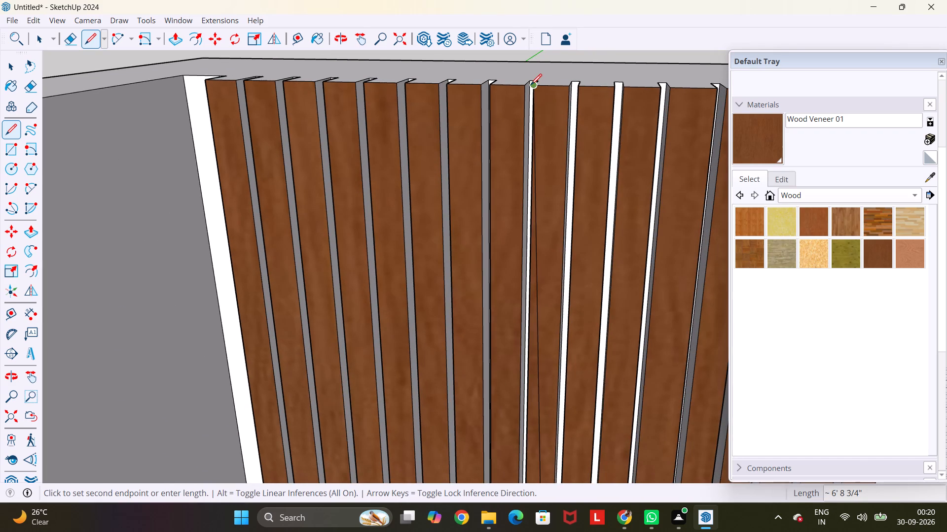
scroll(532, 85, "down", 4)
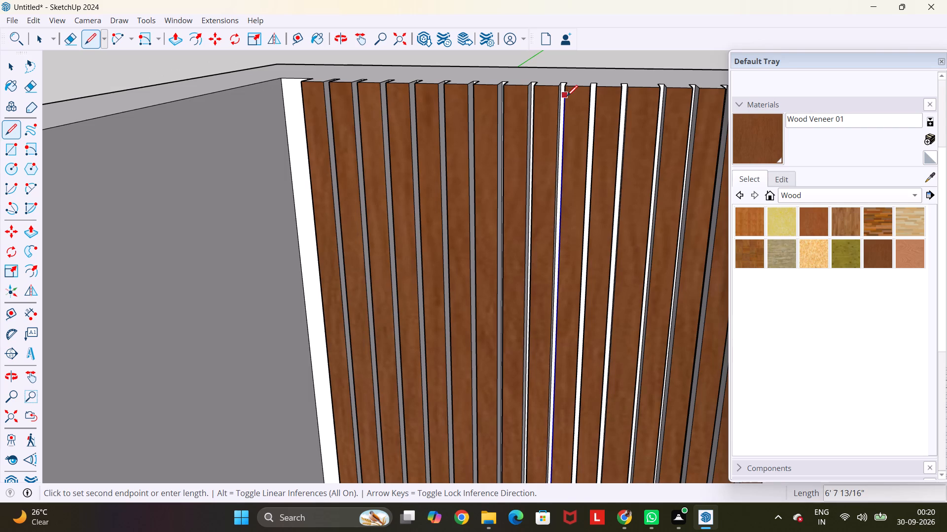
scroll(554, 94, "down", 4)
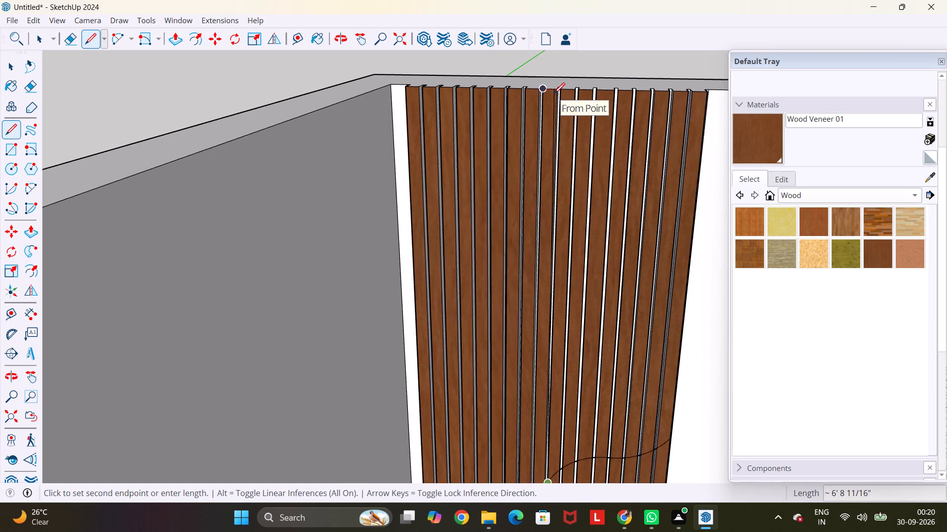
scroll(554, 94, "down", 4)
scroll(554, 94, "up", 9)
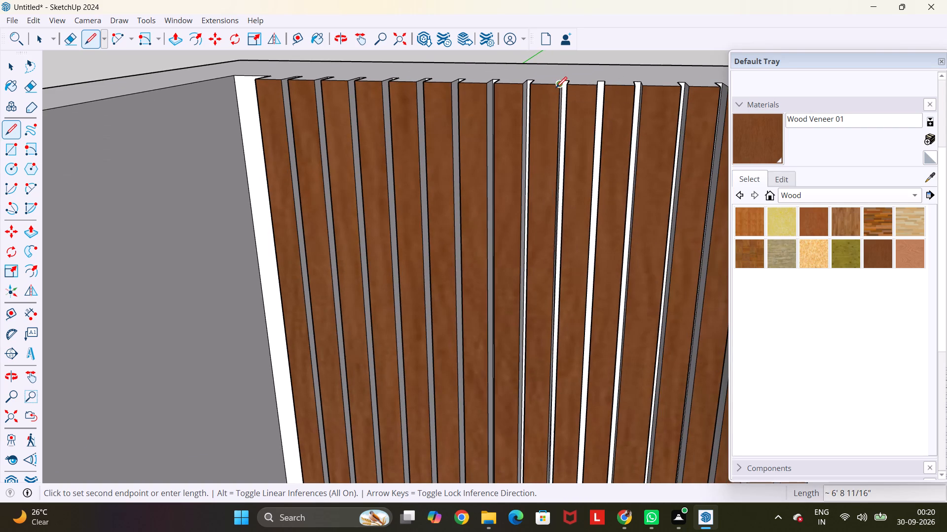
left_click(559, 85)
scroll(559, 85, "down", 16)
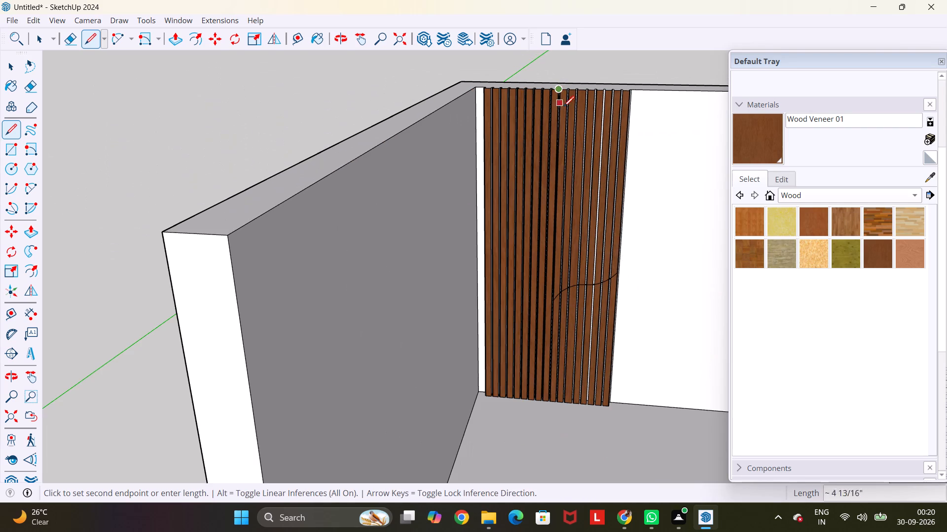
key("Escape")
Draw a line about 5' 7 1/16" long from the S-curve's upper end along the panel's outer edge to its top corner.
scroll(633, 265, "up", 14)
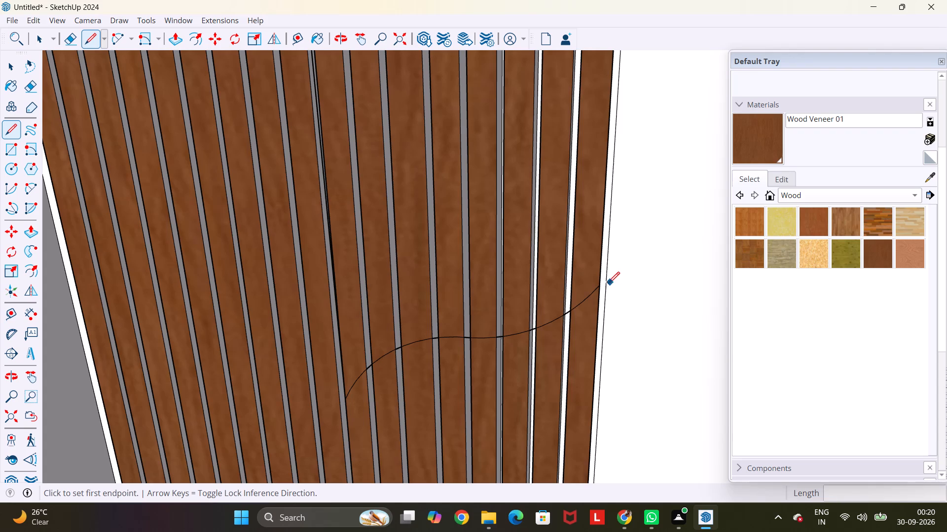
left_click(599, 285)
scroll(588, 245, "down", 13)
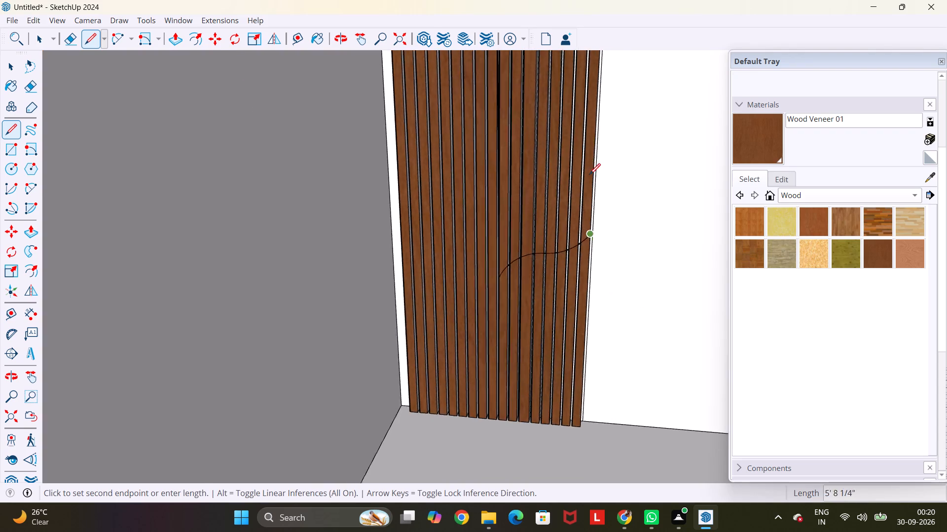
scroll(589, 174, "down", 8)
scroll(589, 80, "up", 8)
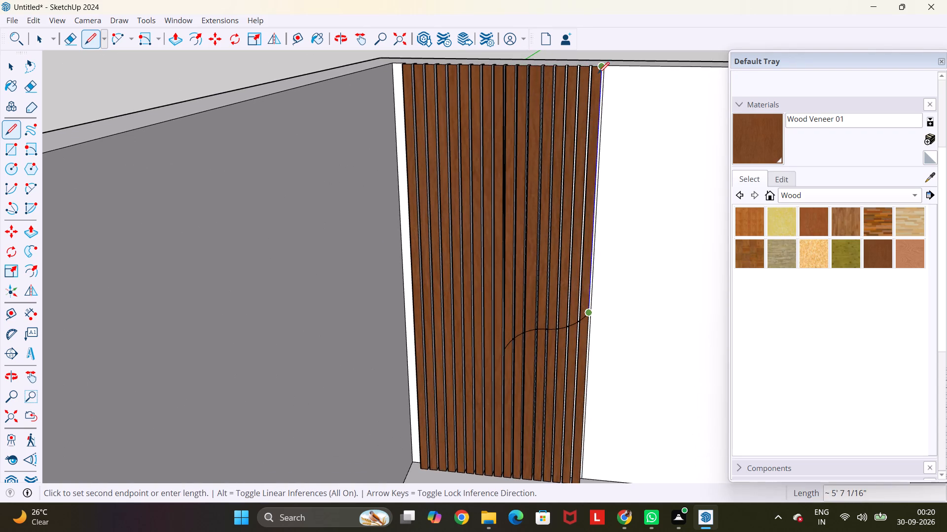
scroll(602, 73, "up", 8)
left_click(601, 62)
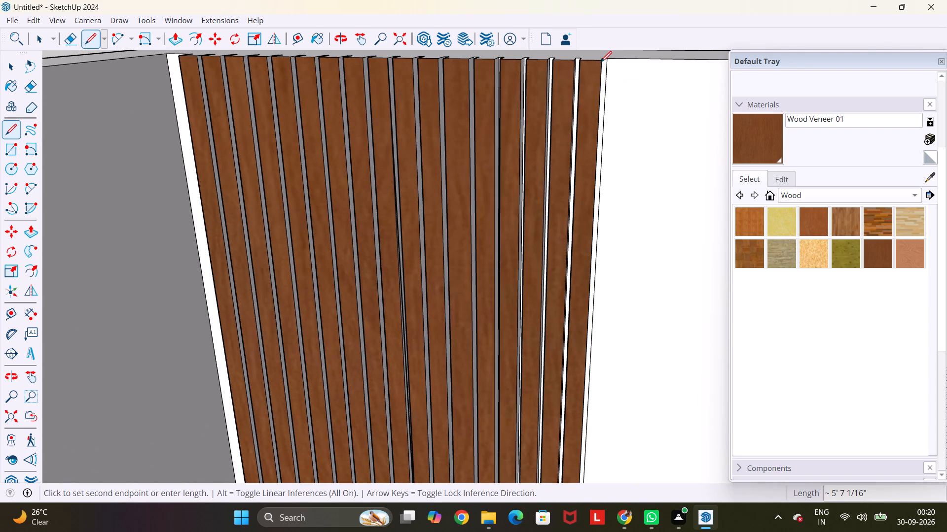
Close the outline with a 2' line along the panel's top, from the inner vertical line to the outer corner.
scroll(600, 62, "down", 5)
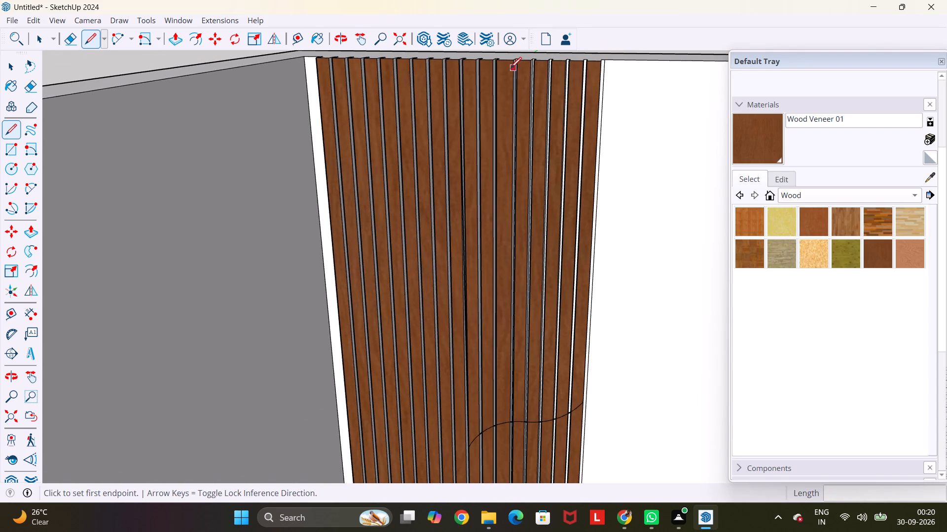
left_click(462, 60)
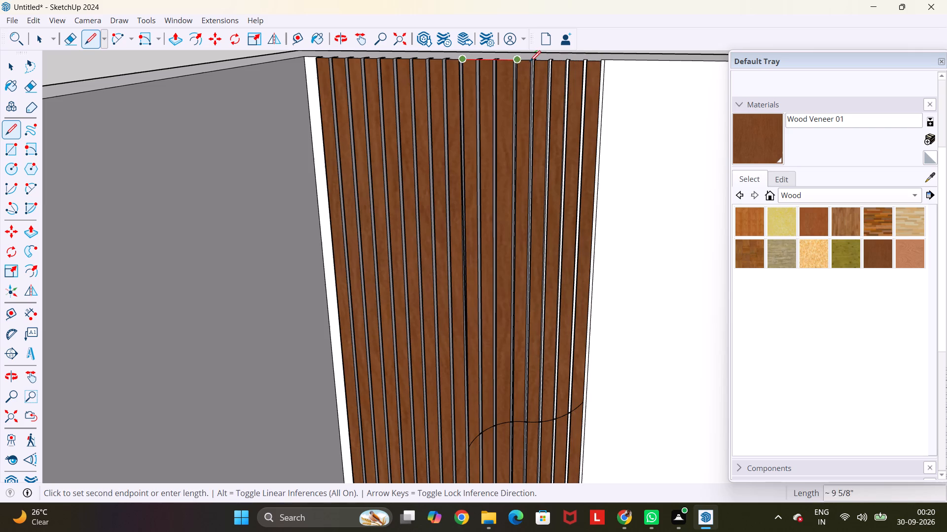
left_click(600, 61)
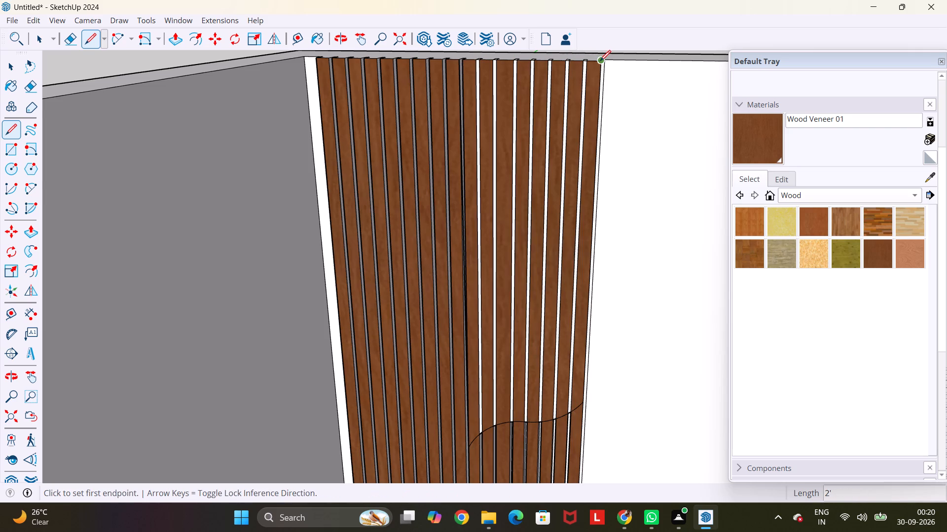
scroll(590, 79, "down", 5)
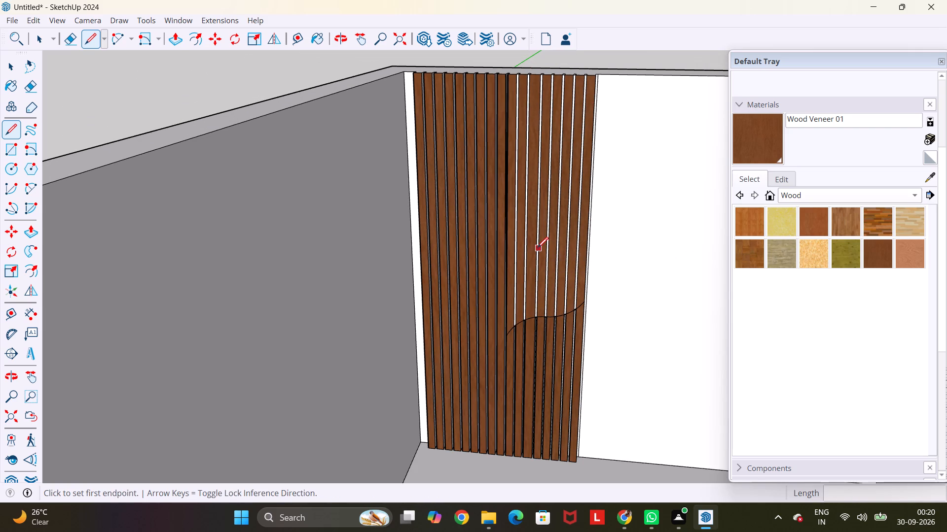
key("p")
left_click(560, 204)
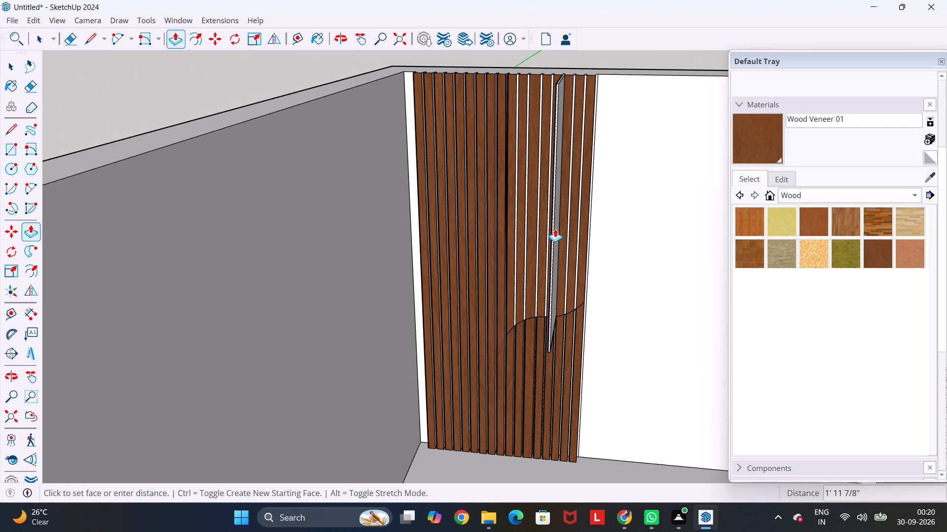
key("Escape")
Select the first arc's edge segments together, from the S-curve's lower end across the strips and gaps to the middle of the curve.
scroll(560, 316, "up", 15)
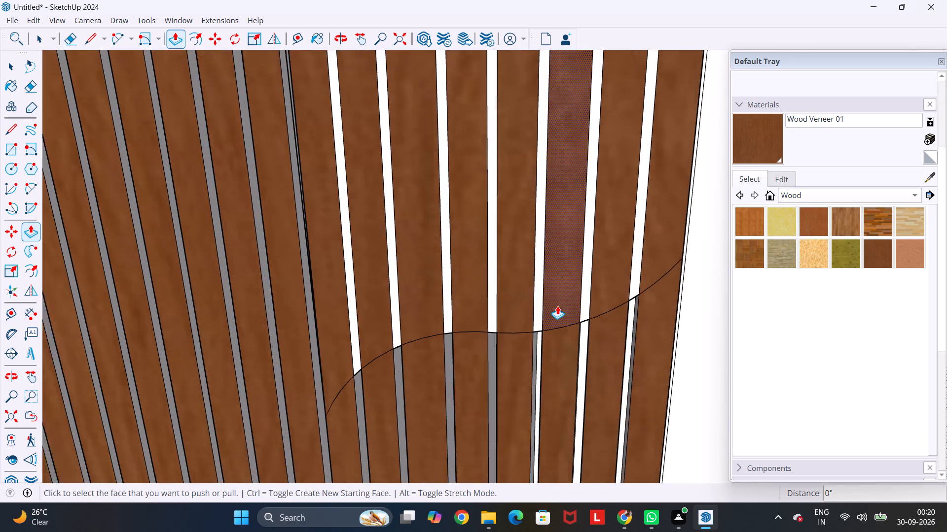
scroll(557, 306, "up", 1)
key("Escape")
key("space")
left_click(350, 372)
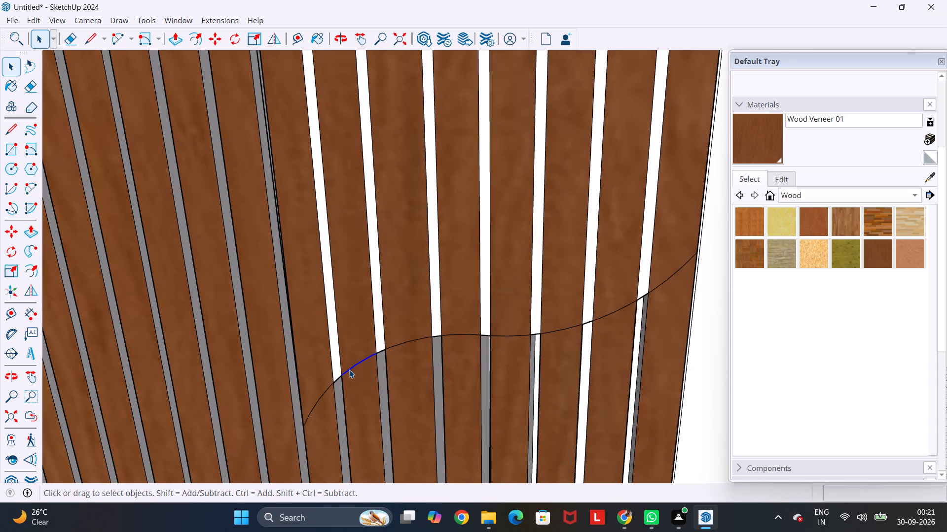
left_click(324, 393, "shift")
left_click(336, 380, "shift")
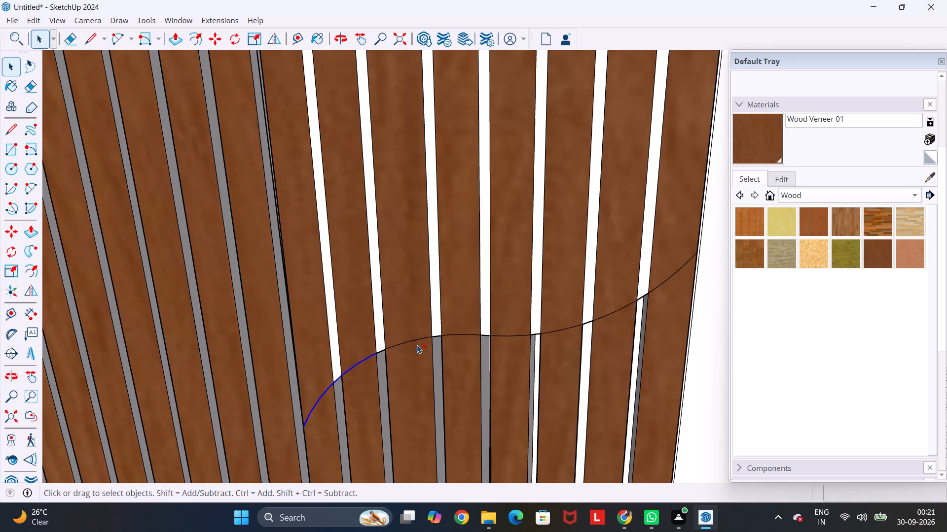
left_click(384, 349, "shift")
left_click(383, 351, "shift")
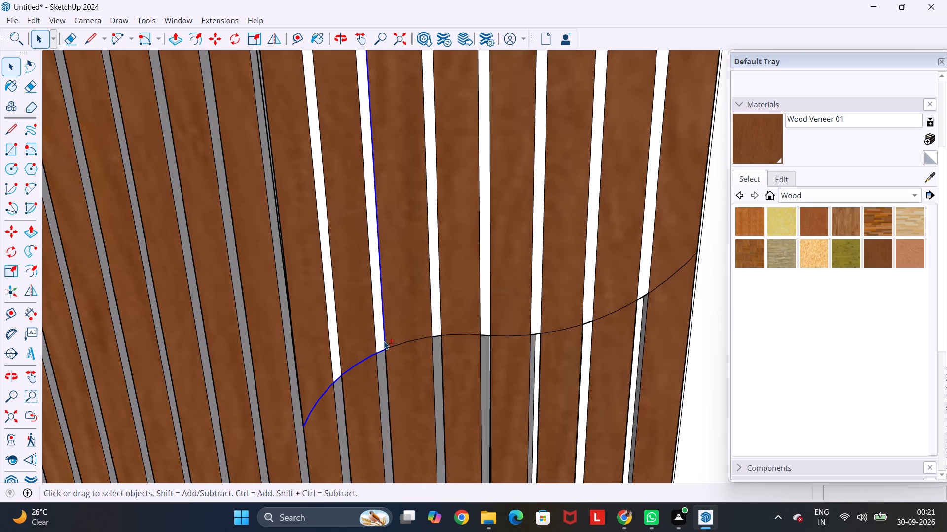
left_click(383, 331, "shift")
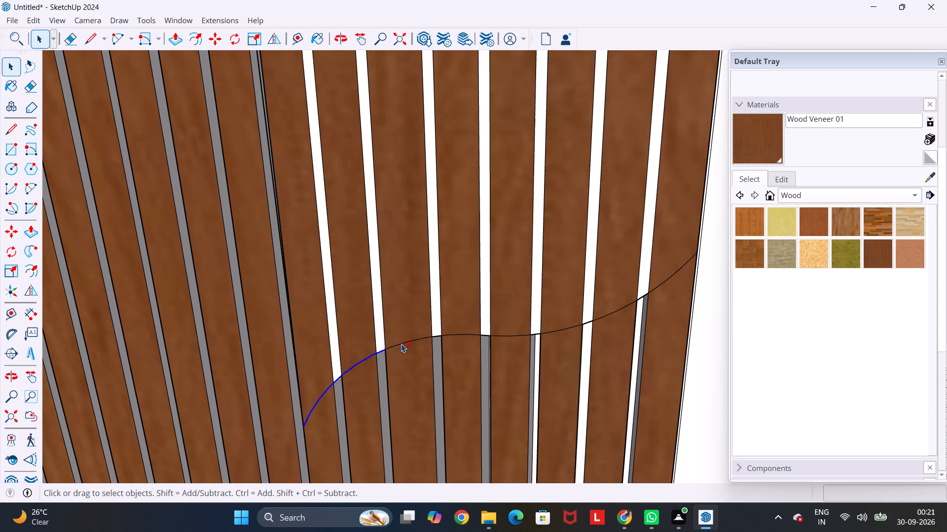
left_click(401, 344, "shift")
left_click(435, 335, "shift")
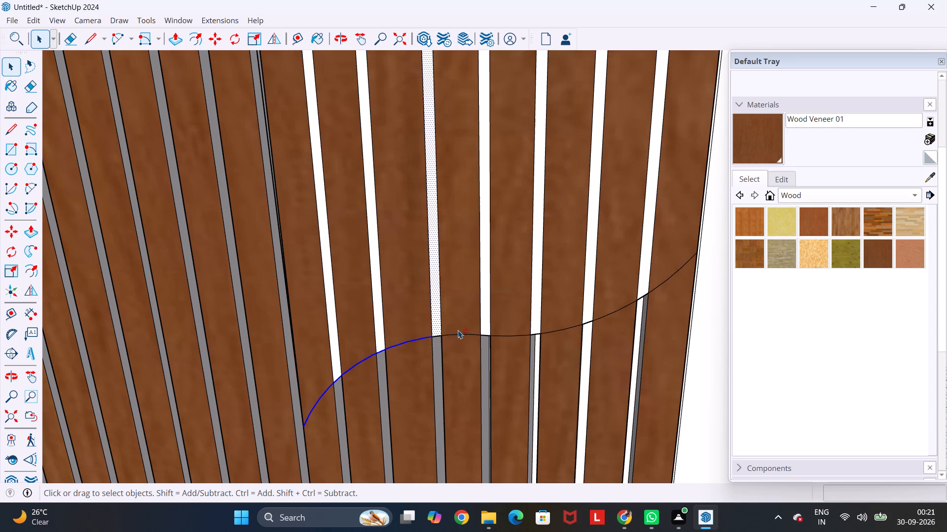
left_click(434, 328, "shift")
scroll(437, 331, "up", 9, "shift")
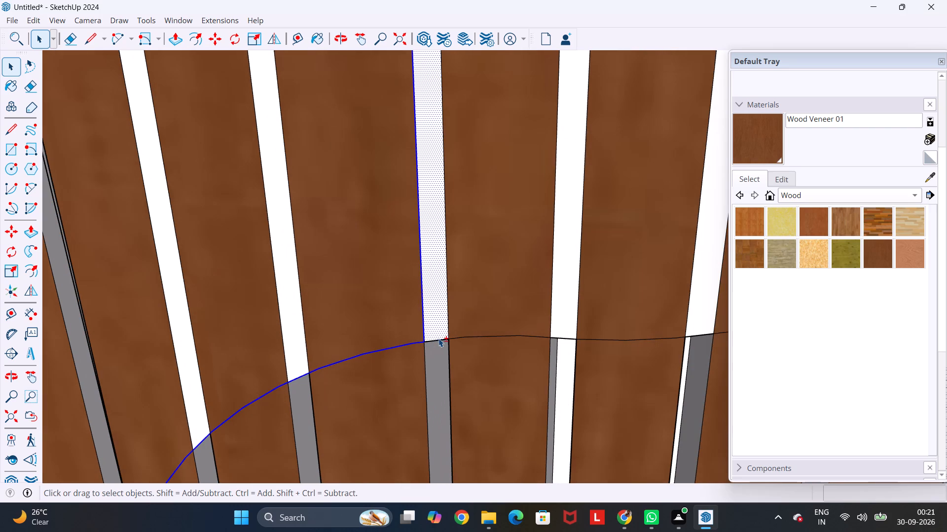
left_click(438, 338, "shift")
left_click(440, 322, "shift")
left_click(482, 337, "shift")
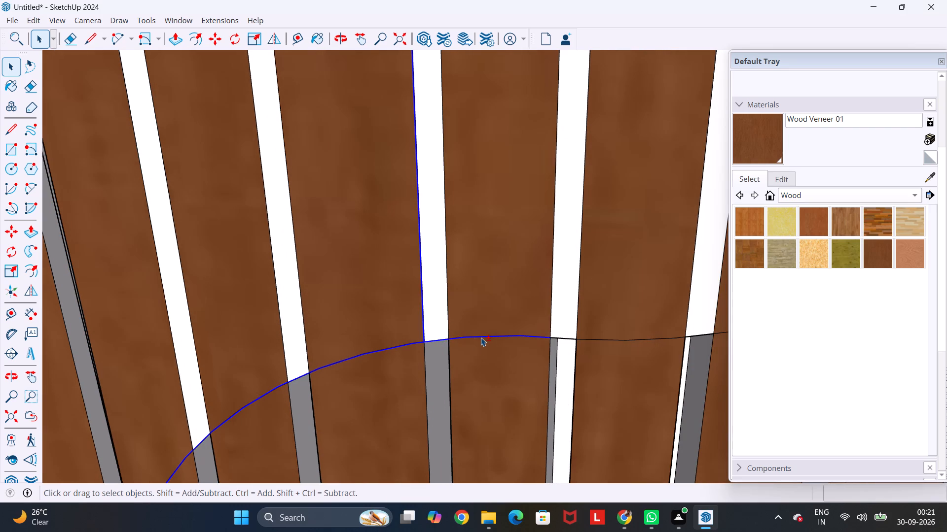
Add the S-curve's edge segments across the next strips and gaps, beyond the curve's middle, to the selection.
scroll(481, 337, "down", 10, "shift")
left_click(523, 338, "shift")
scroll(515, 338, "up", 3, "shift")
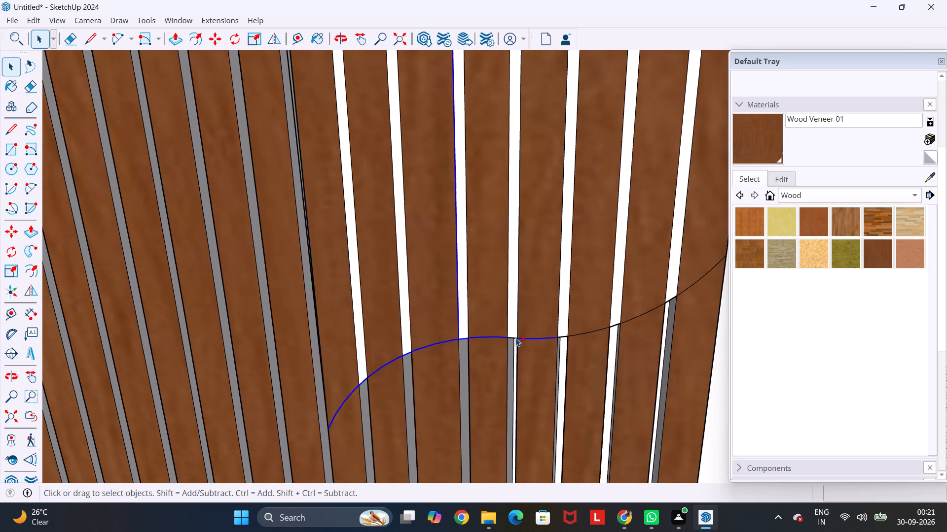
scroll(515, 338, "up", 2, "shift")
left_click(512, 337, "shift")
scroll(511, 337, "down", 6, "shift")
scroll(564, 336, "up", 5, "shift")
scroll(570, 334, "down", 5, "shift")
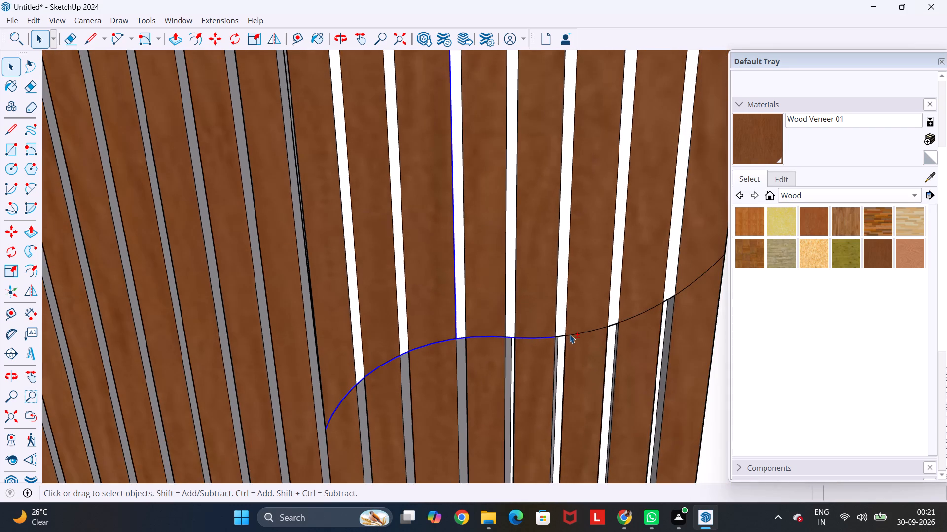
left_click(563, 334, "shift")
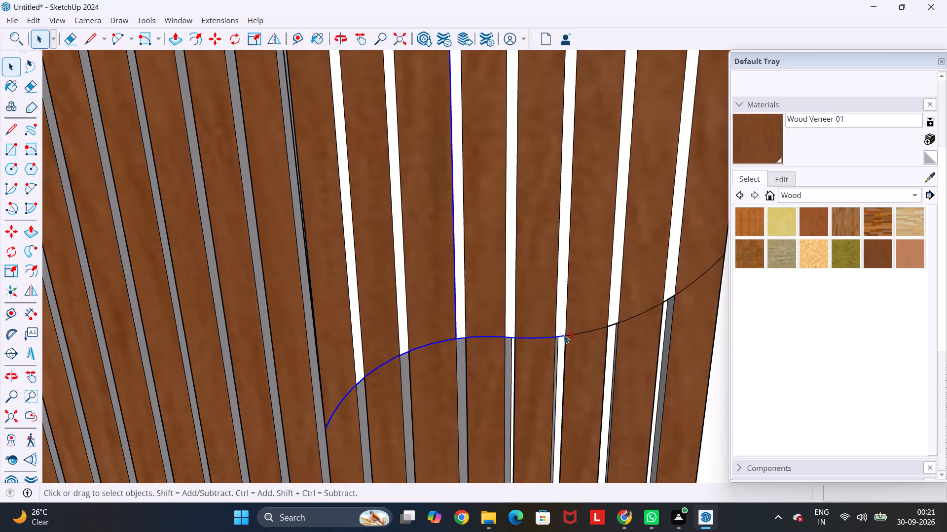
scroll(564, 334, "up", 10, "shift")
left_click(554, 336, "shift")
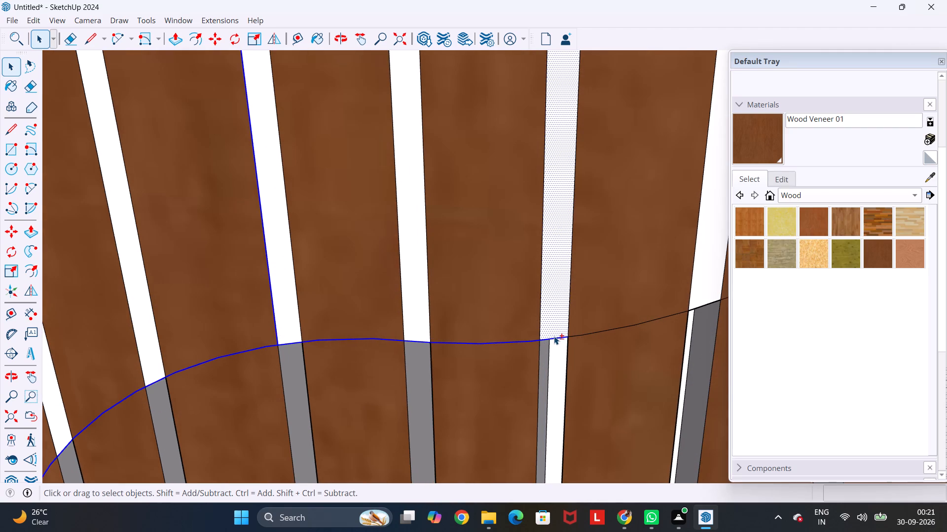
left_click(556, 337, "shift")
left_click(550, 330, "shift")
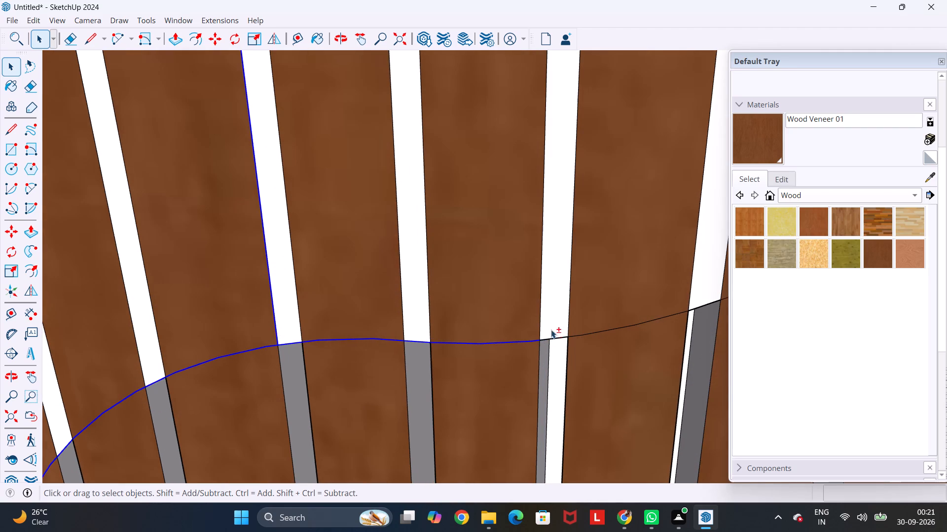
left_click(553, 338, "shift")
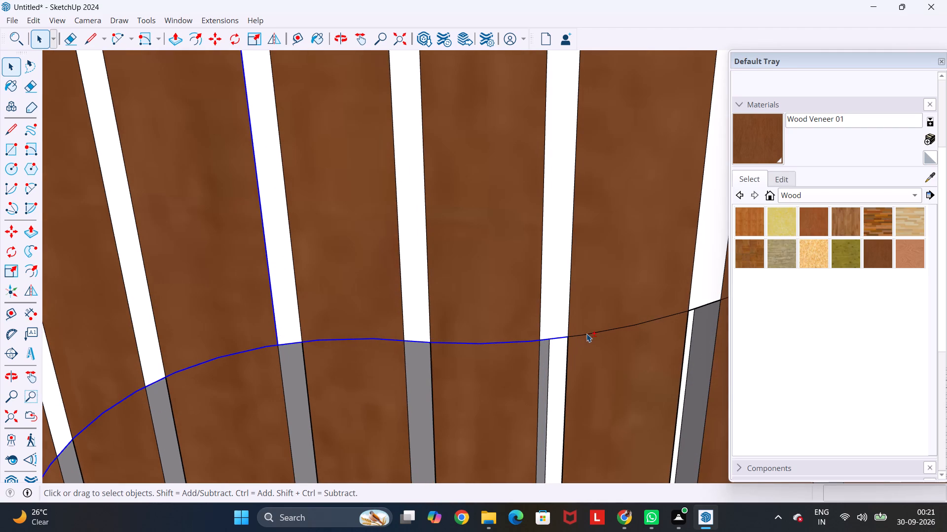
left_click(588, 334, "shift")
Extend the selection along the remaining S-curve segments to the curve's upper end at the panel's outer edge.
scroll(588, 334, "down", 17, "shift")
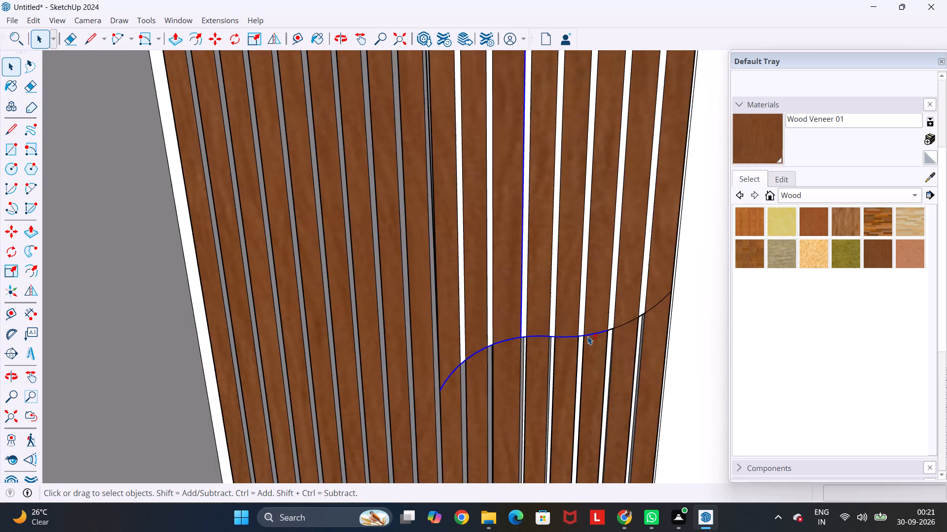
scroll(587, 336, "down", 5, "shift")
scroll(625, 334, "up", 10, "shift")
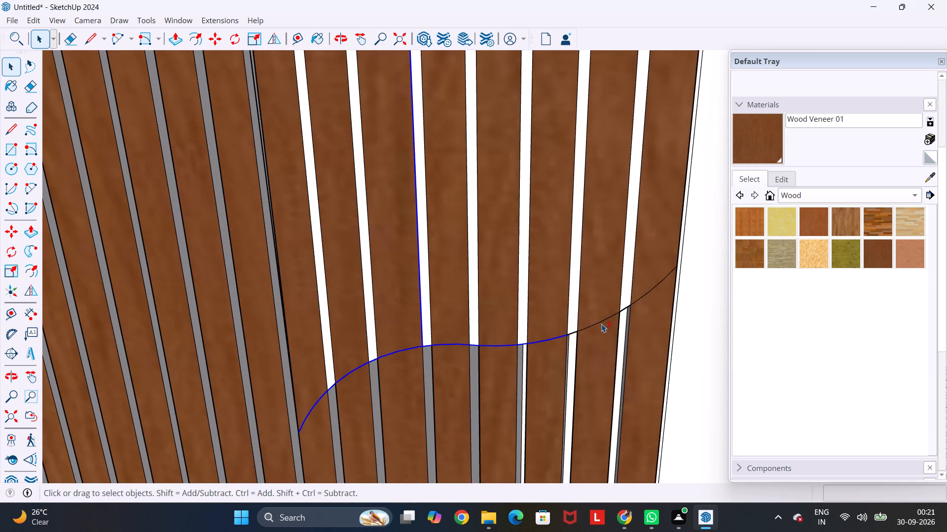
left_click(598, 323, "shift")
scroll(583, 335, "up", 3, "shift")
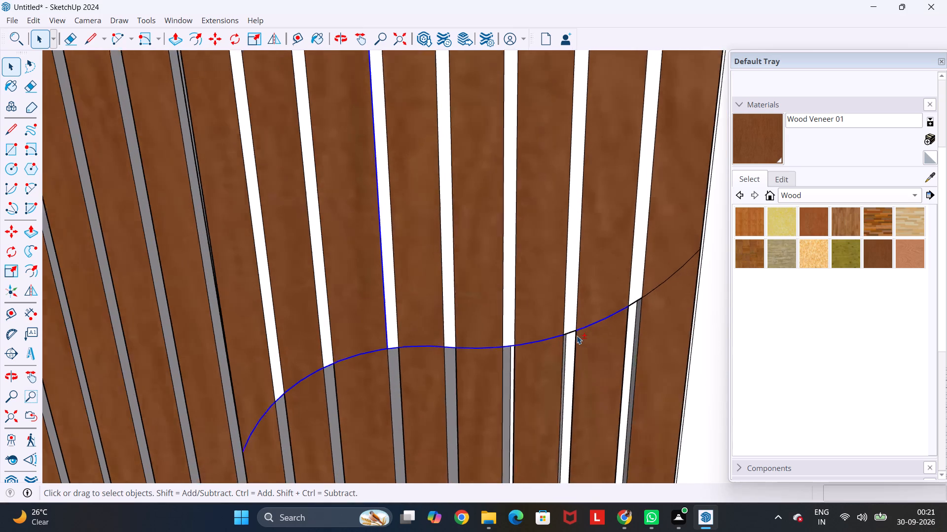
scroll(577, 335, "up", 7, "shift")
left_click(566, 329, "shift")
scroll(566, 329, "down", 5, "shift")
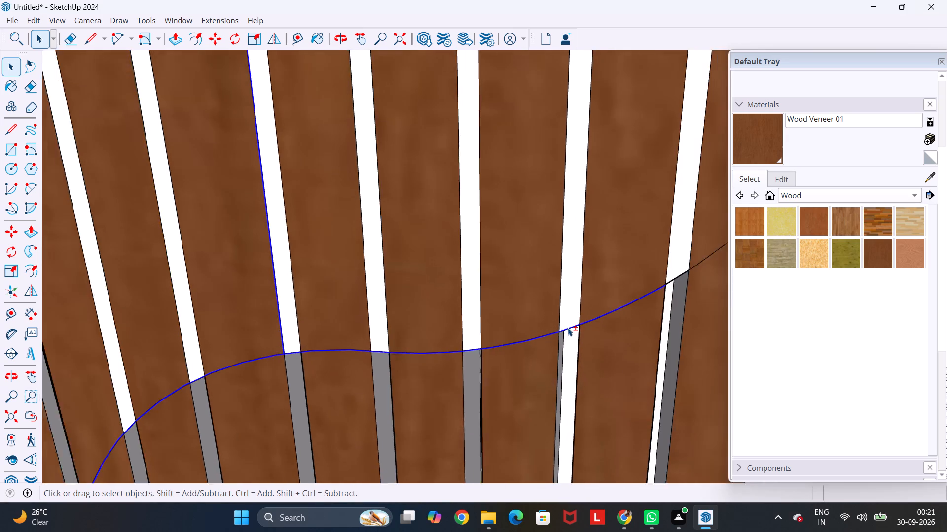
scroll(568, 328, "down", 5, "shift")
left_click(636, 297, "shift")
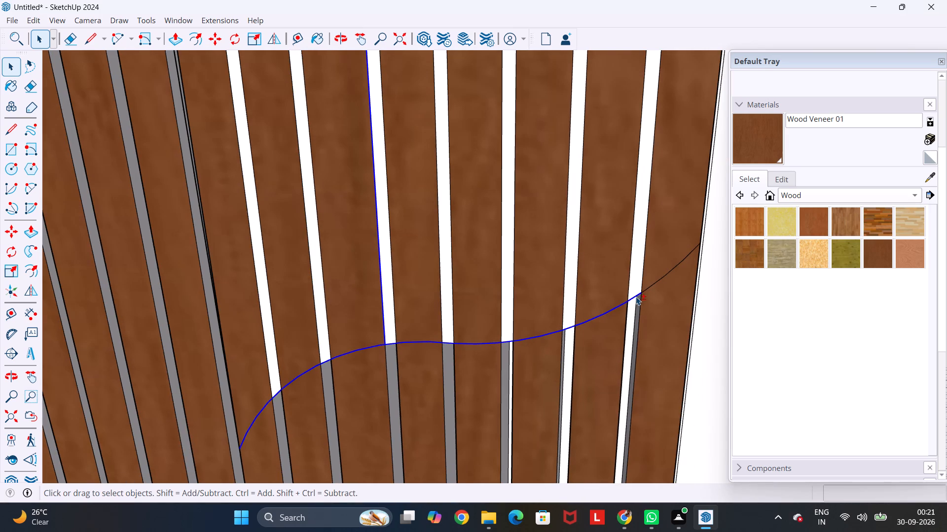
left_click(655, 284, "shift")
scroll(655, 284, "down", 4, "shift")
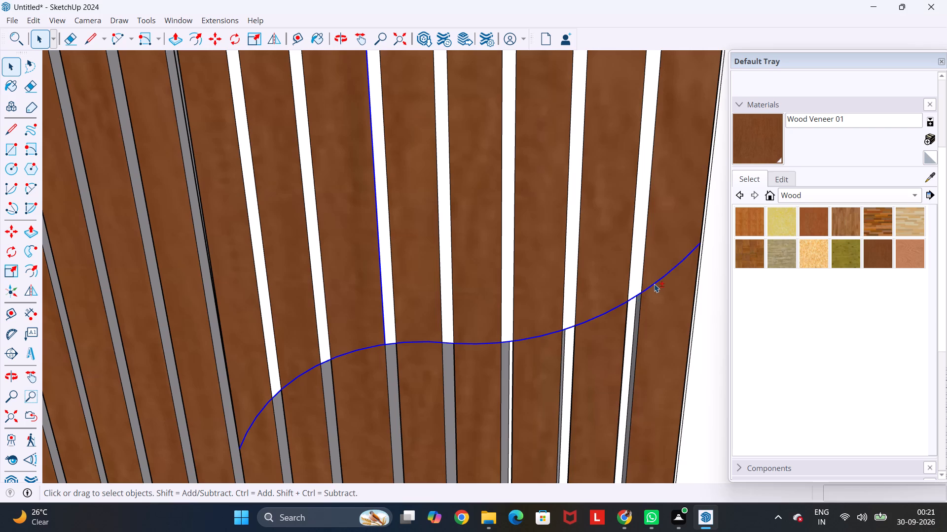
Add the outline's two long sides, the inner vertical line and the outer edge line, to the selection.
scroll(654, 284, "down", 7, "shift")
scroll(480, 271, "up", 9, "shift")
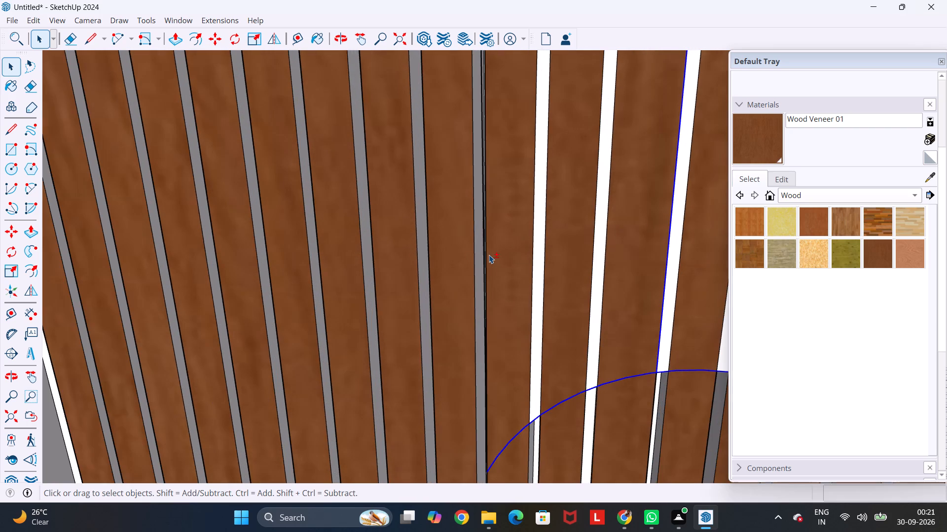
scroll(485, 257, "up", 6, "shift")
left_click(483, 259, "shift")
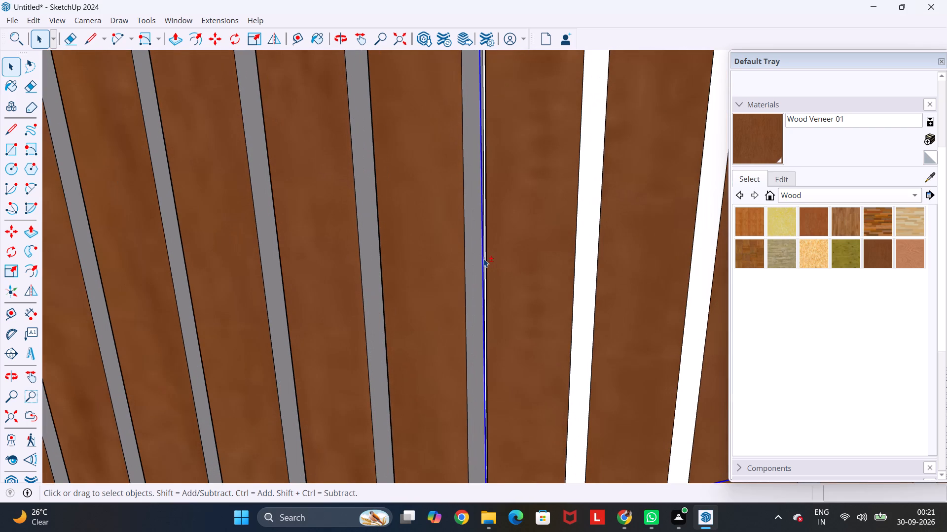
scroll(483, 259, "down", 20, "shift")
scroll(483, 259, "down", 1, "shift")
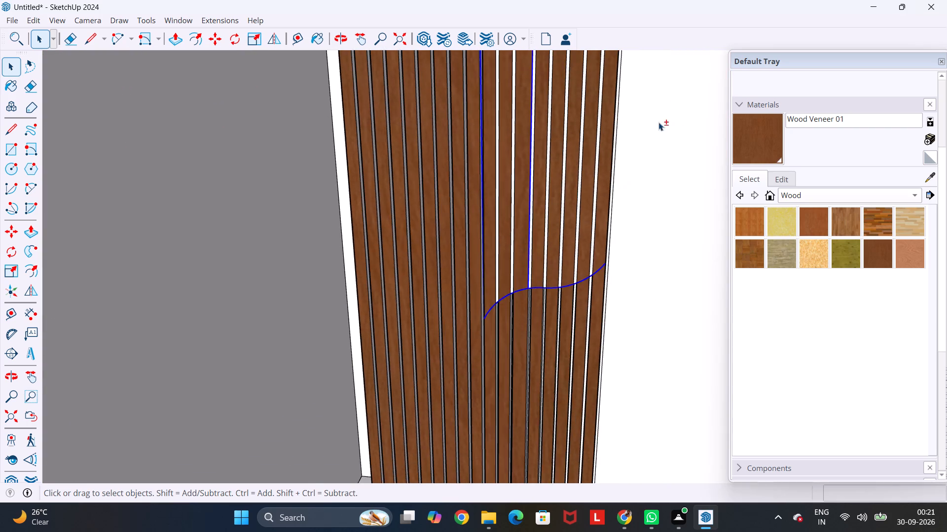
scroll(657, 123, "up", 3, "shift")
scroll(601, 210, "up", 5, "shift")
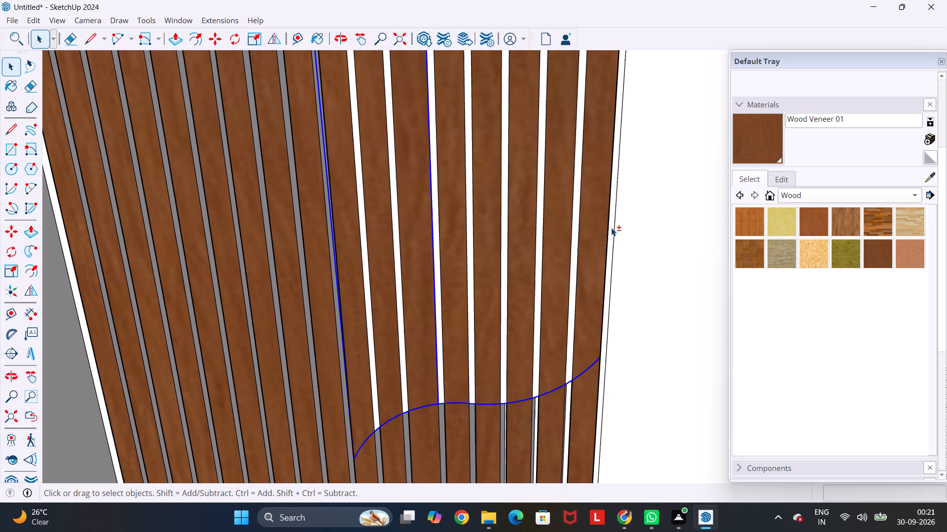
left_click(608, 232, "shift")
scroll(605, 226, "down", 10, "shift")
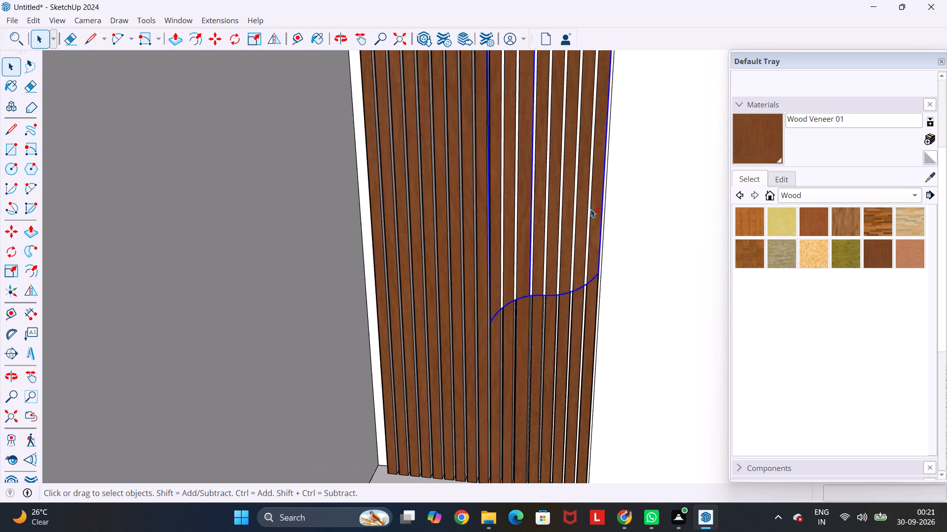
Remove the stray vertical strip edge inside the outline from the selection.
scroll(590, 209, "down", 8, "shift")
scroll(563, 70, "up", 5, "shift")
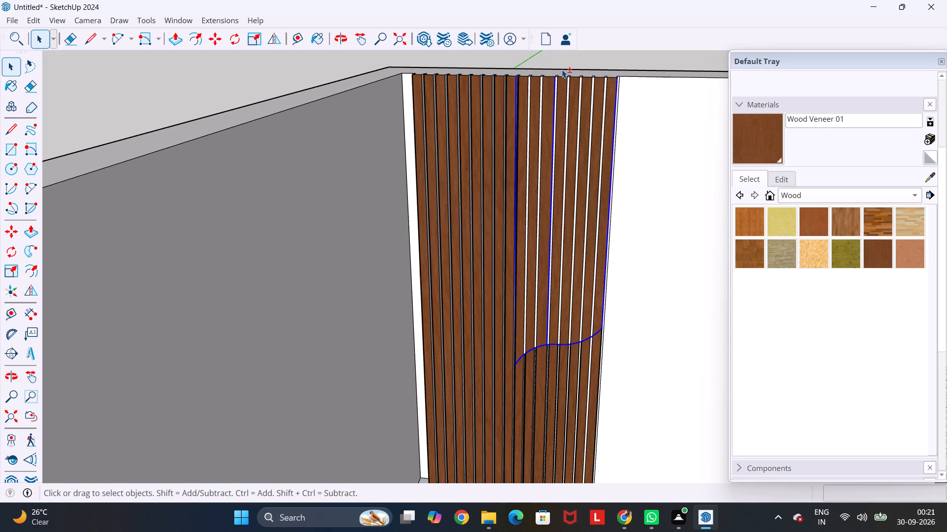
scroll(564, 122, "up", 5, "shift")
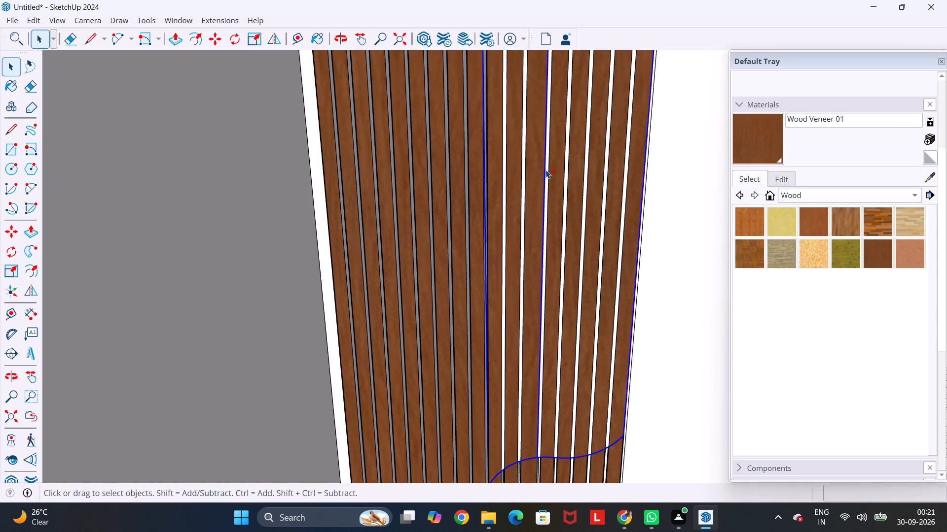
left_click(544, 172, "shift")
scroll(537, 77, "down", 6, "shift")
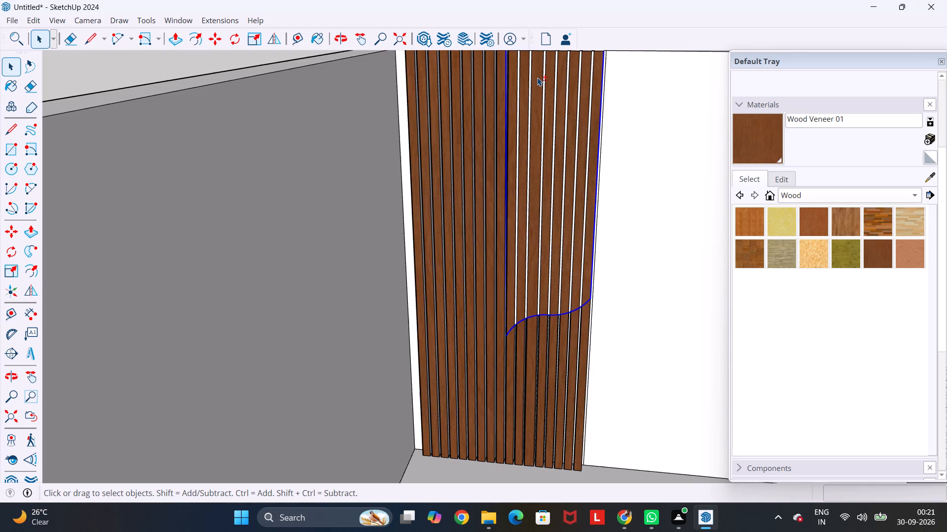
Add the outline's top edge segments over the first two strips and gaps beside the inner vertical line to the selection.
middle_click_drag(543, 65, 532, 96)
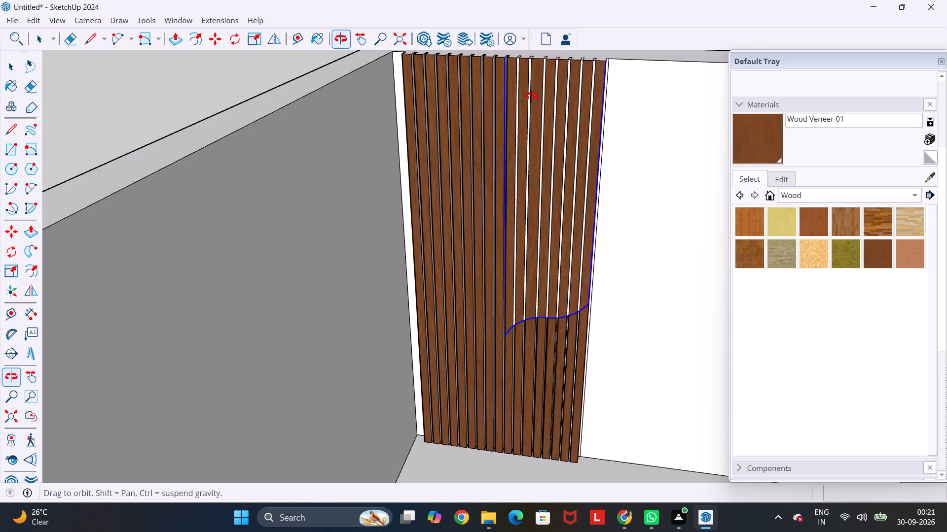
middle_click_drag(532, 96, 528, 152)
scroll(563, 100, "up", 16)
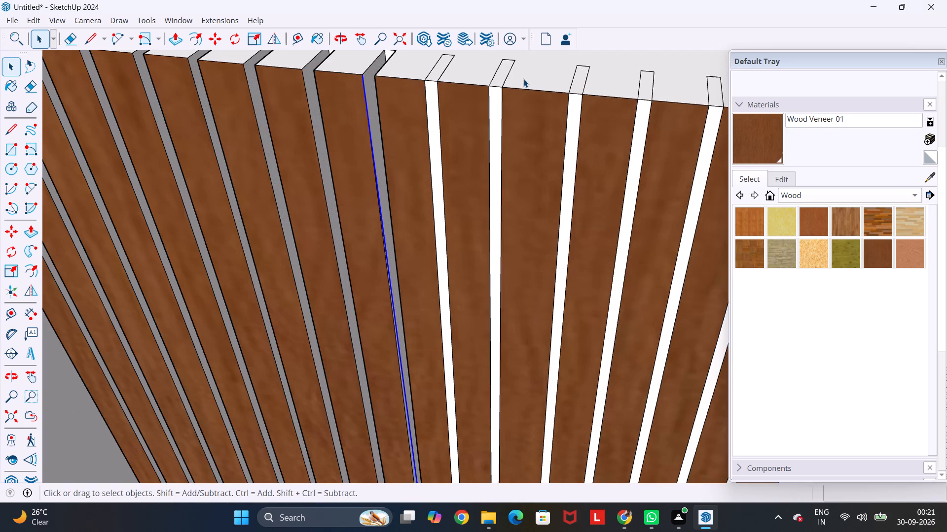
left_click(498, 87, "shift")
left_click(473, 84, "shift")
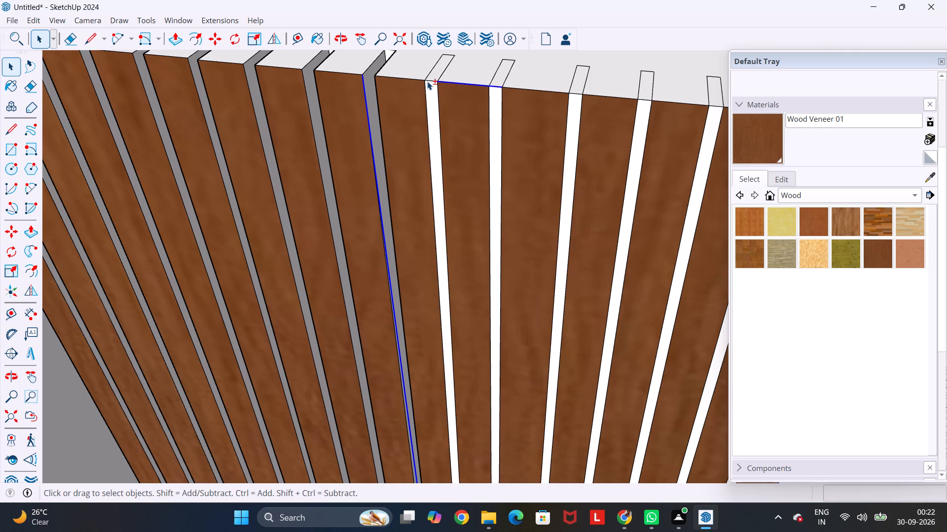
left_click(427, 81, "shift")
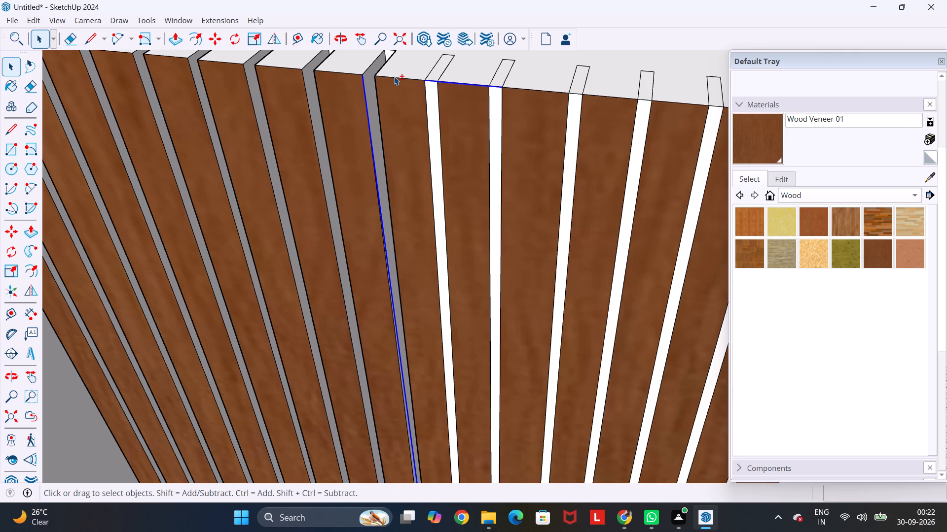
left_click(394, 76, "shift")
scroll(393, 77, "down", 7, "shift")
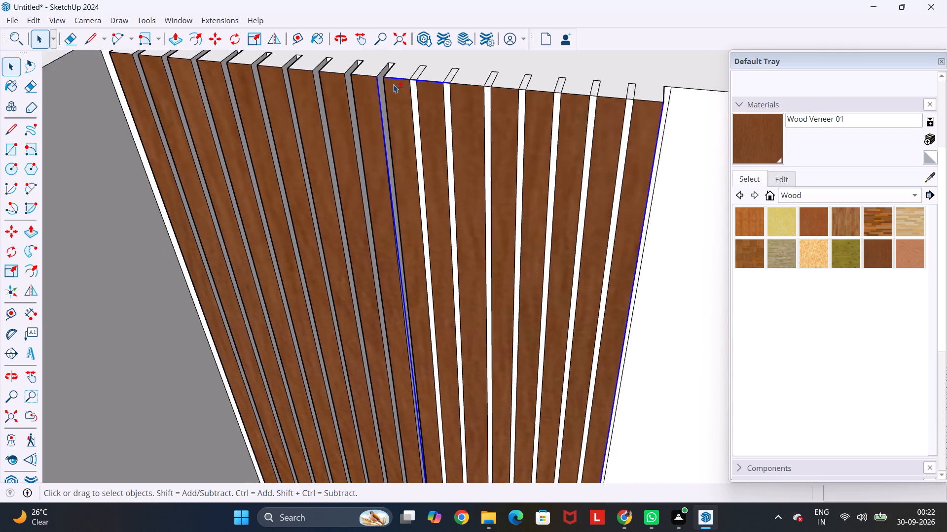
Add the next top edge segments across the middle strips and gaps to the selection, leaving the top face unselected.
scroll(393, 84, "down", 3, "shift")
scroll(389, 242, "up", 5, "shift")
scroll(389, 242, "down", 5, "shift")
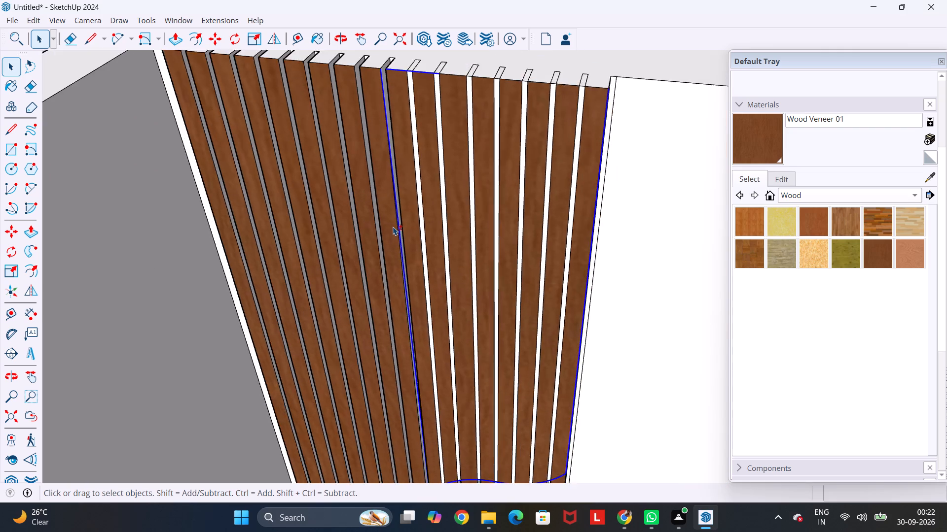
scroll(393, 227, "down", 5, "shift")
scroll(476, 153, "up", 5, "shift")
scroll(401, 130, "up", 11, "shift")
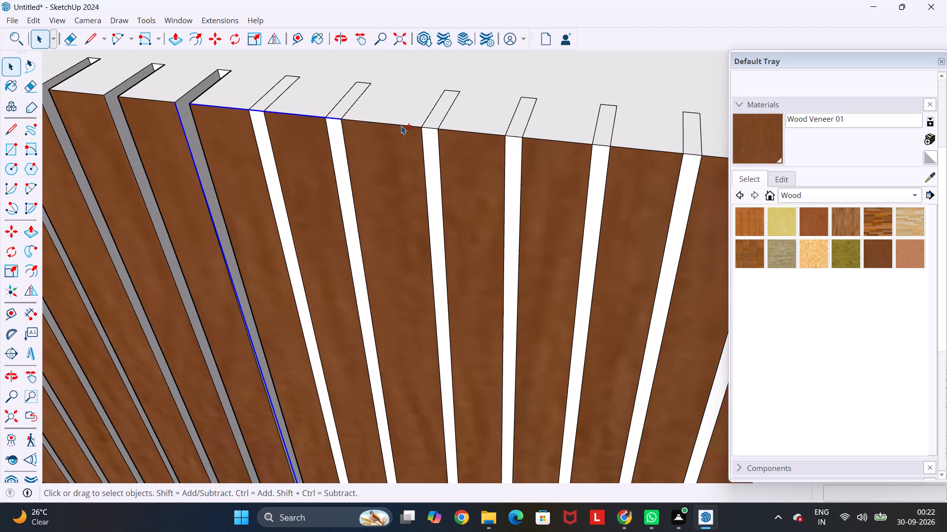
left_click(401, 125, "shift")
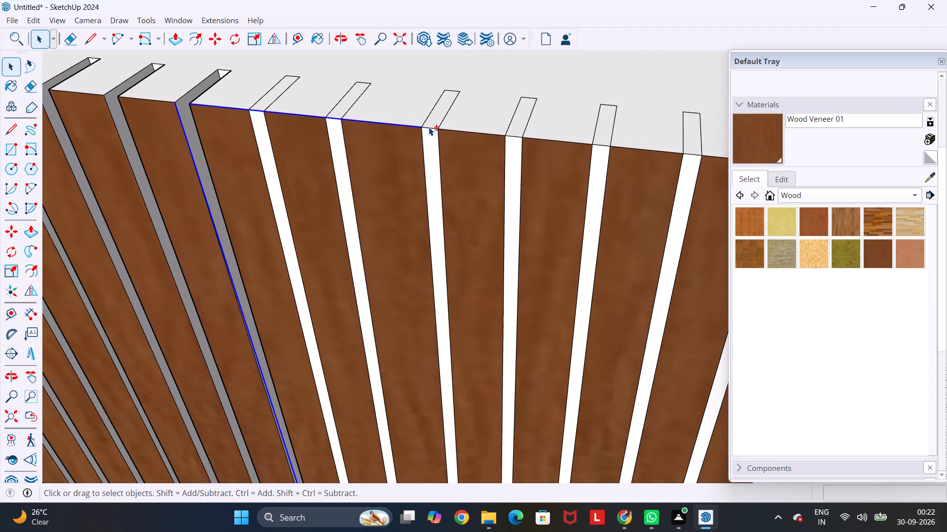
left_click(429, 127, "shift")
left_click(479, 131, "shift")
left_click(479, 133, "shift")
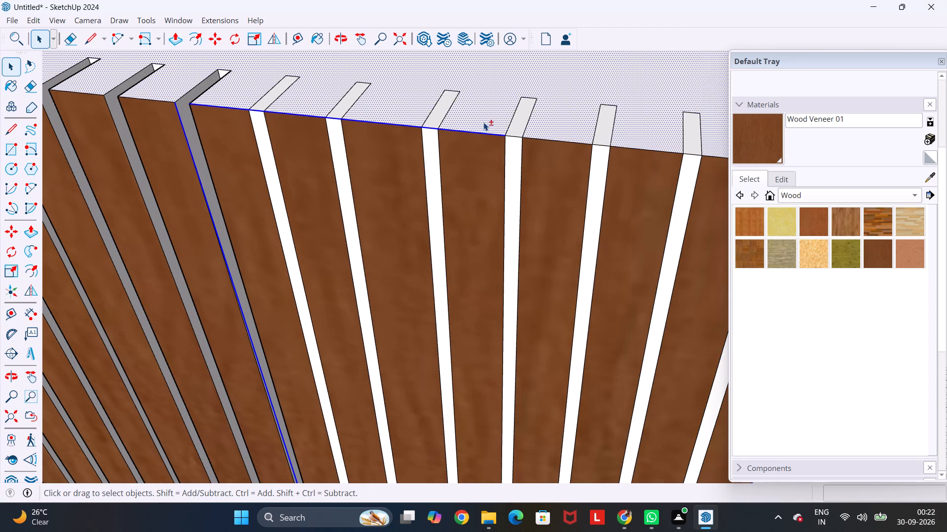
left_click(483, 122, "shift")
left_click(518, 138, "shift")
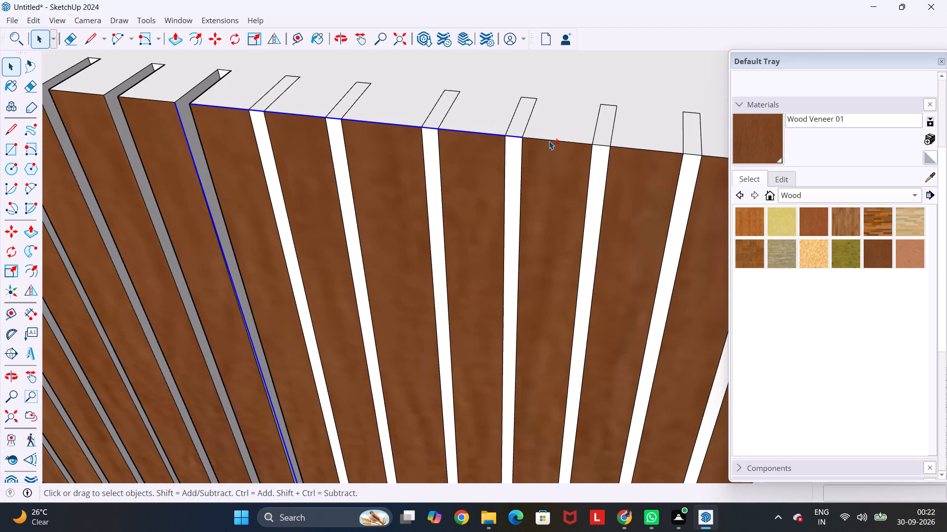
left_click(549, 141, "shift")
left_click(598, 145, "shift")
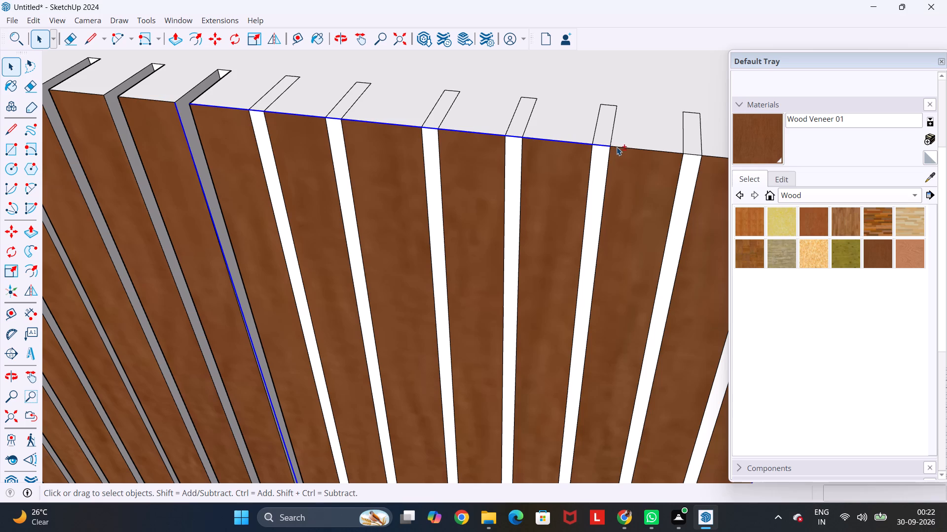
left_click(624, 148, "shift")
Add the last top edge segments, over the remaining gaps and strips up to the panel's outer corner, to the selection.
scroll(630, 147, "down", 6, "shift")
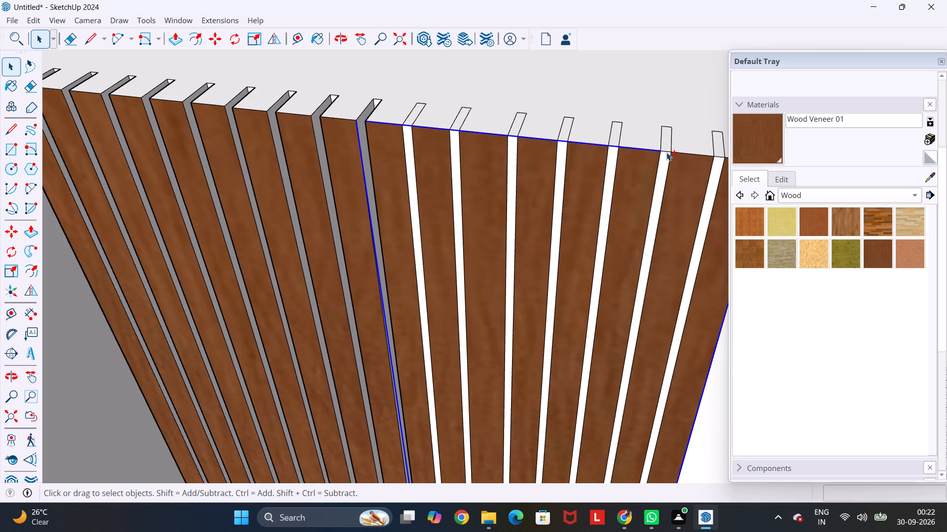
left_click(666, 151, "shift")
left_click(686, 153, "shift")
middle_click_drag(690, 168, 550, 164)
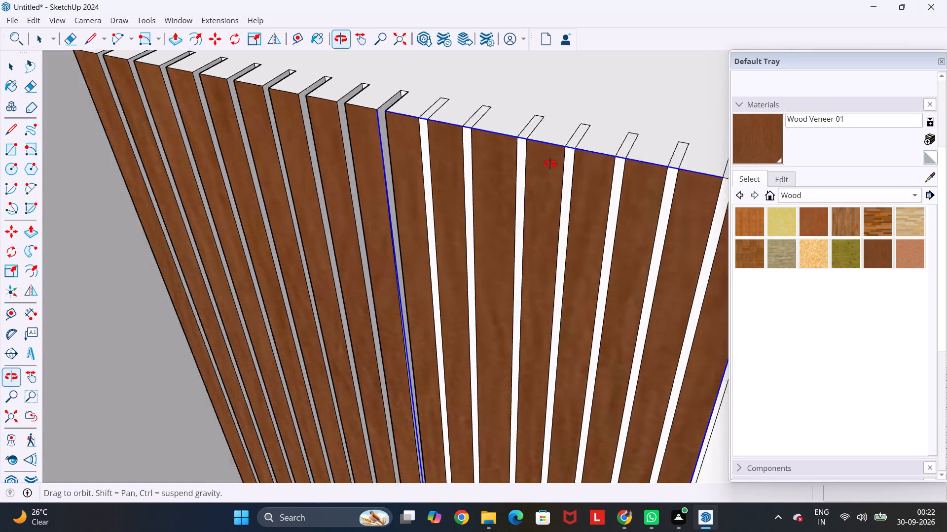
middle_click_drag(550, 164, 813, 168)
scroll(721, 139, "up", 4, "shift")
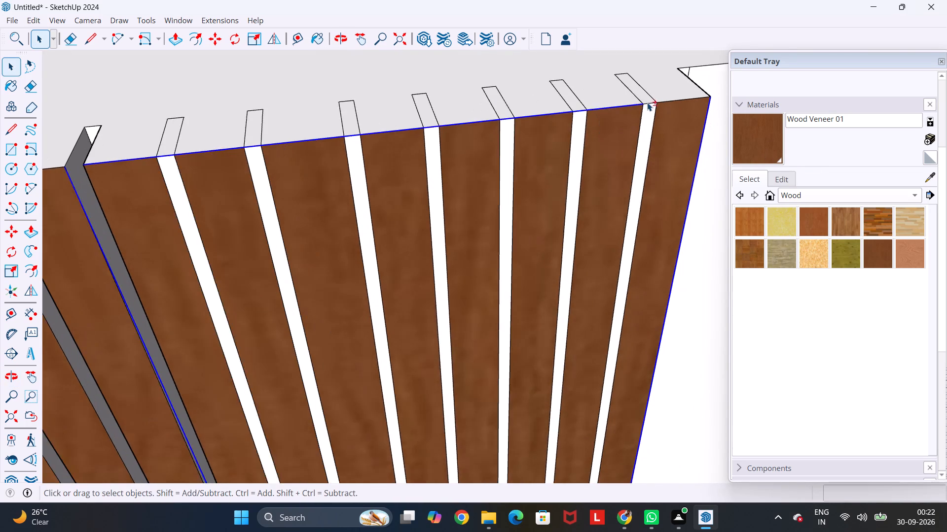
scroll(646, 102, "up", 4, "shift")
left_click(655, 102, "shift")
left_click(681, 100, "shift")
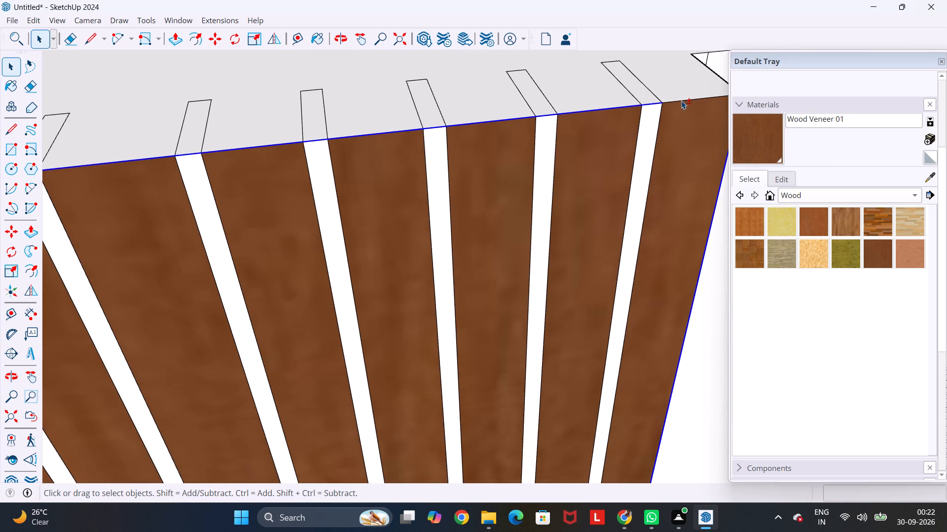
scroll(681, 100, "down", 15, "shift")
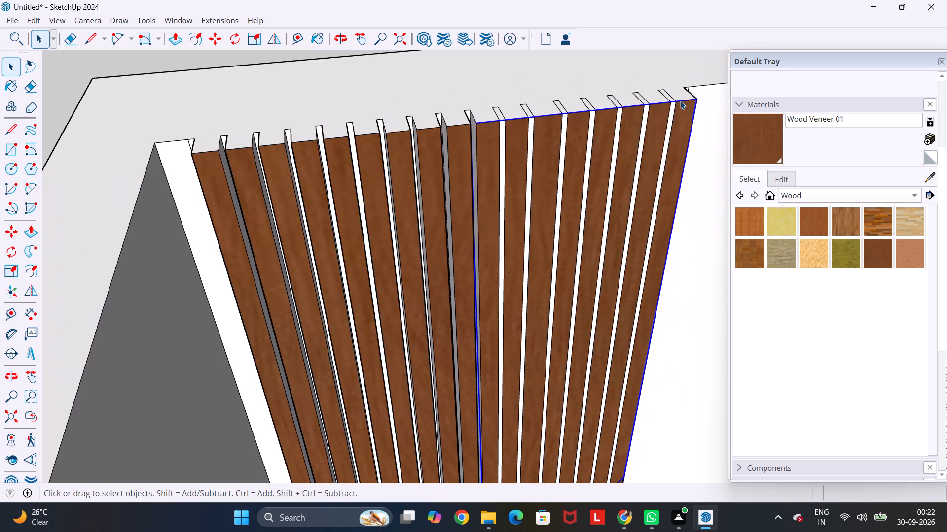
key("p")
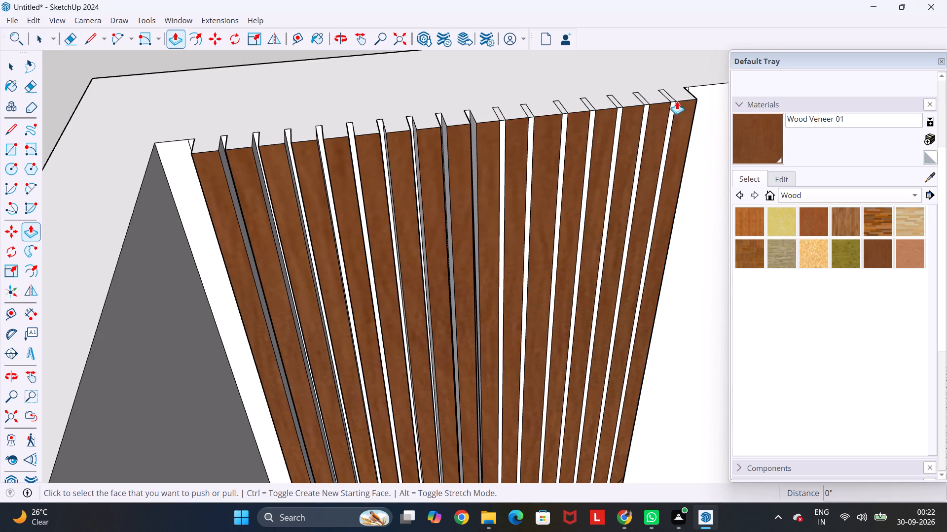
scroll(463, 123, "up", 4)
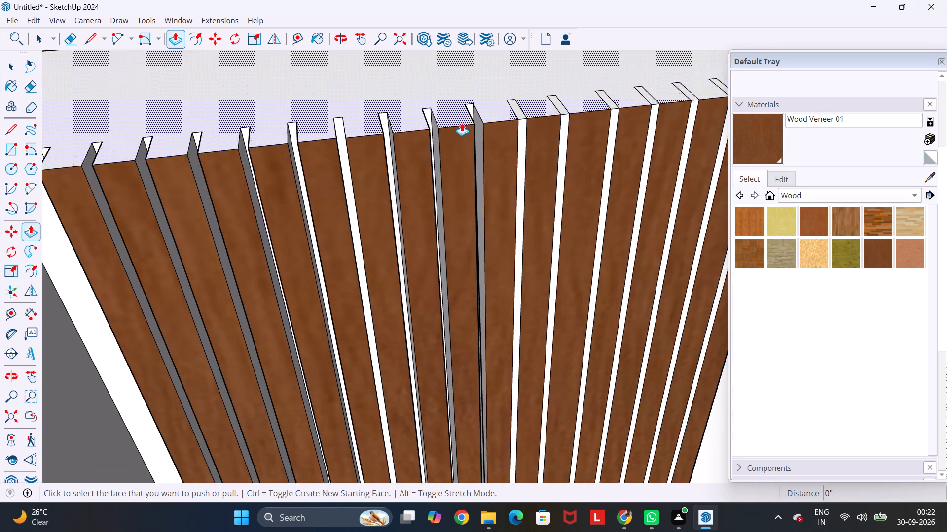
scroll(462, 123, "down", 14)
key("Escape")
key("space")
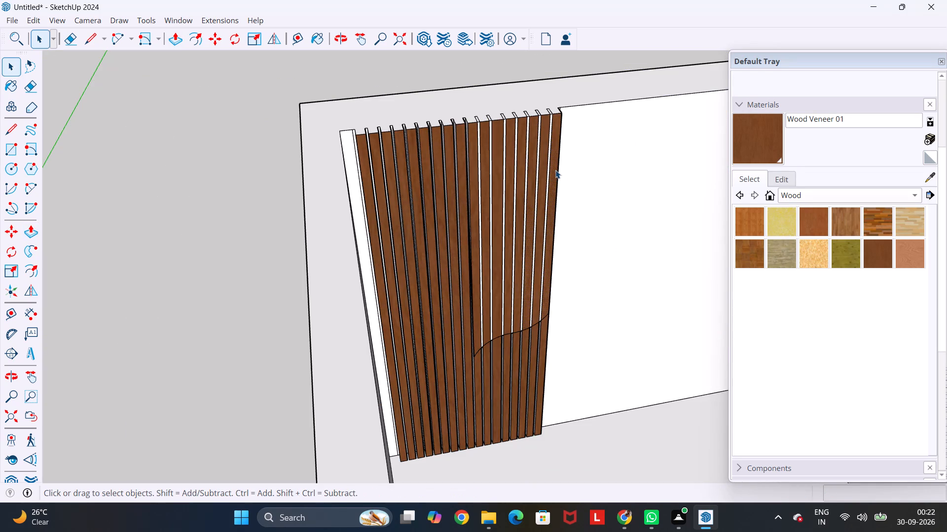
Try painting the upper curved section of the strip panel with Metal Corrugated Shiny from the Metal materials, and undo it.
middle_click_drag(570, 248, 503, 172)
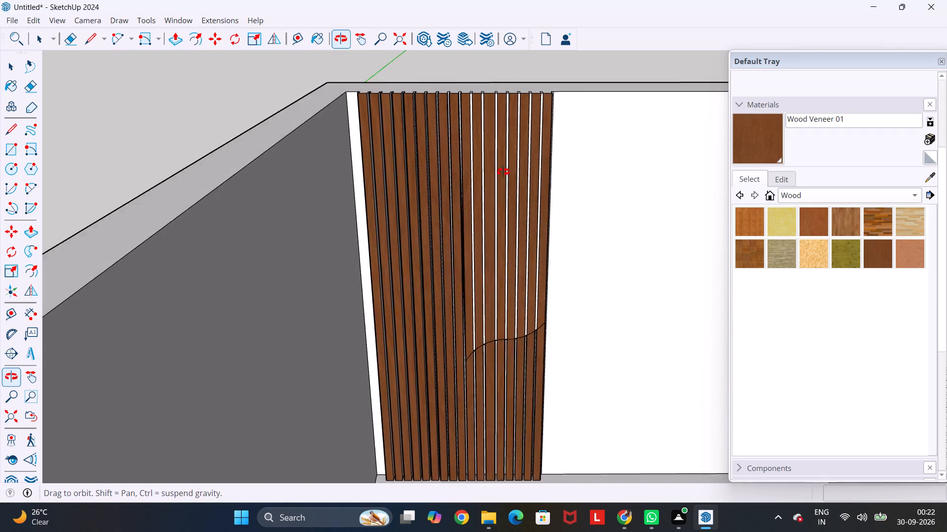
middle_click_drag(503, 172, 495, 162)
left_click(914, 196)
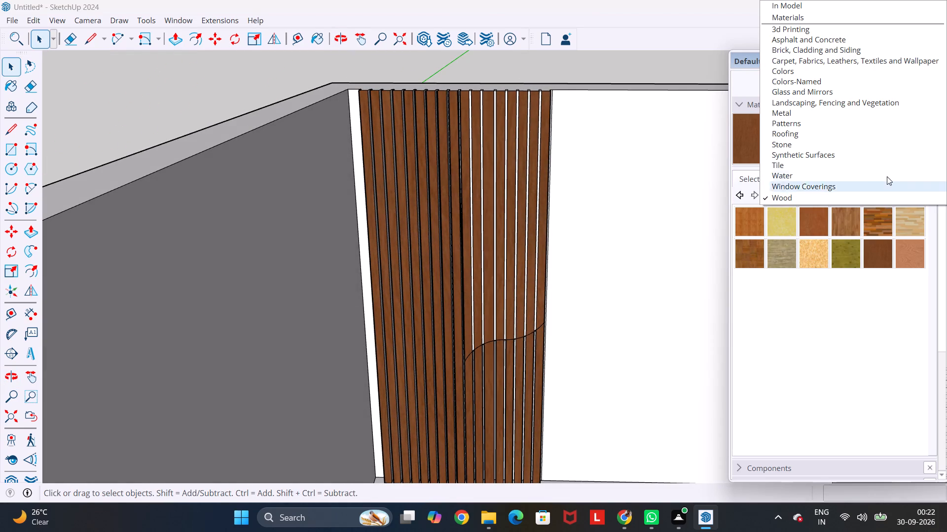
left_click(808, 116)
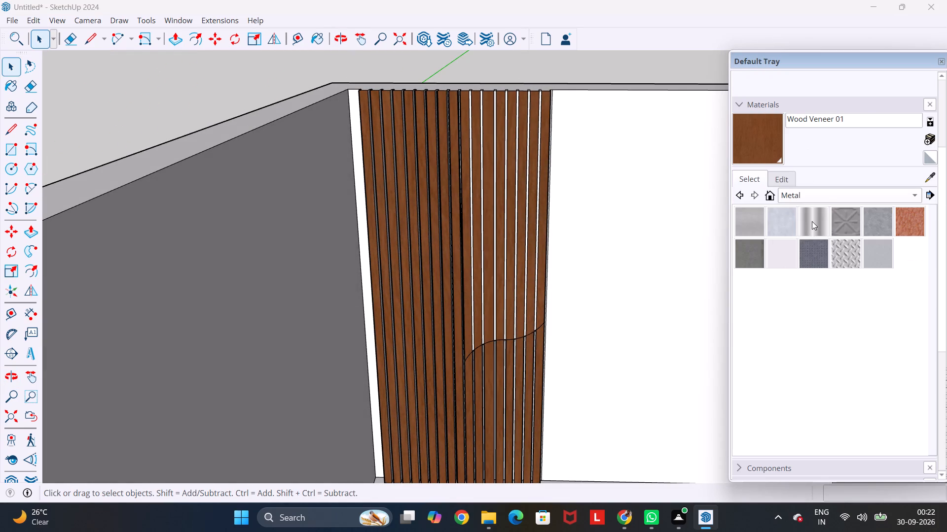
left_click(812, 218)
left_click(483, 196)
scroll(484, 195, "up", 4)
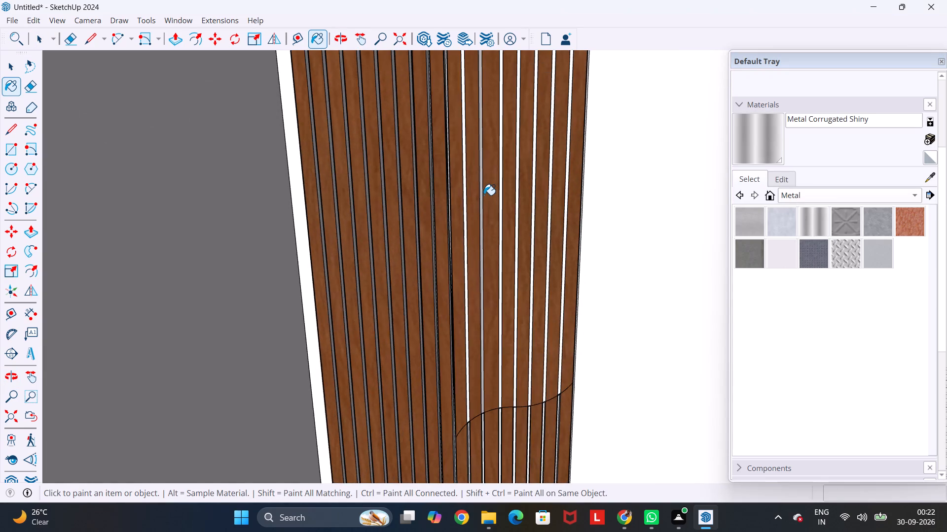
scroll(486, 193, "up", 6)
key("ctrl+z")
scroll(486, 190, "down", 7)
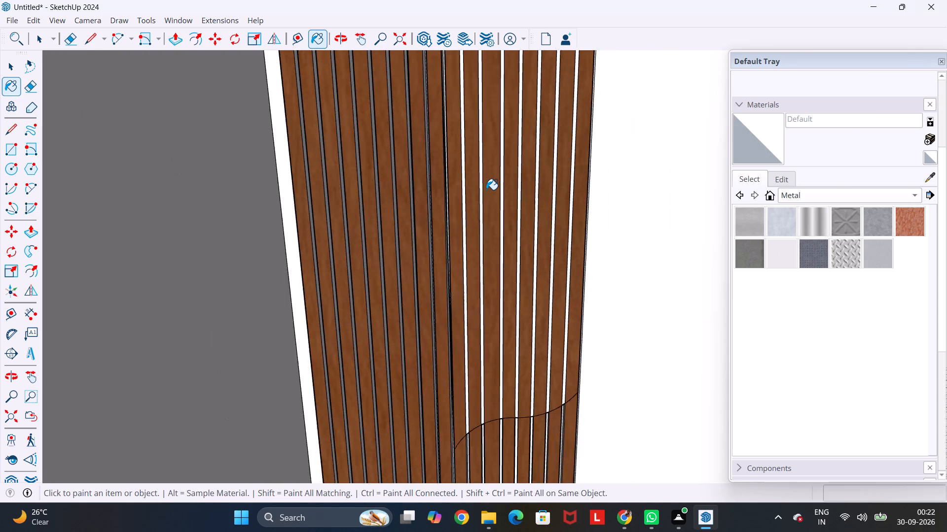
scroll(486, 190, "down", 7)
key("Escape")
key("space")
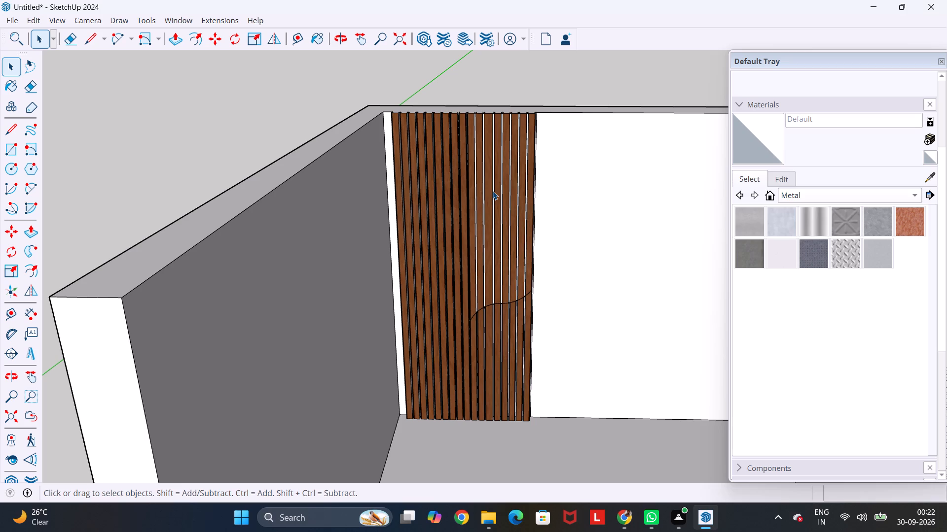
Undo the S-curve, the outer veneer strips beyond the inner panel and their layout lines, back to the bare back wall.
key("ctrl+z")
key("ctrl+z")
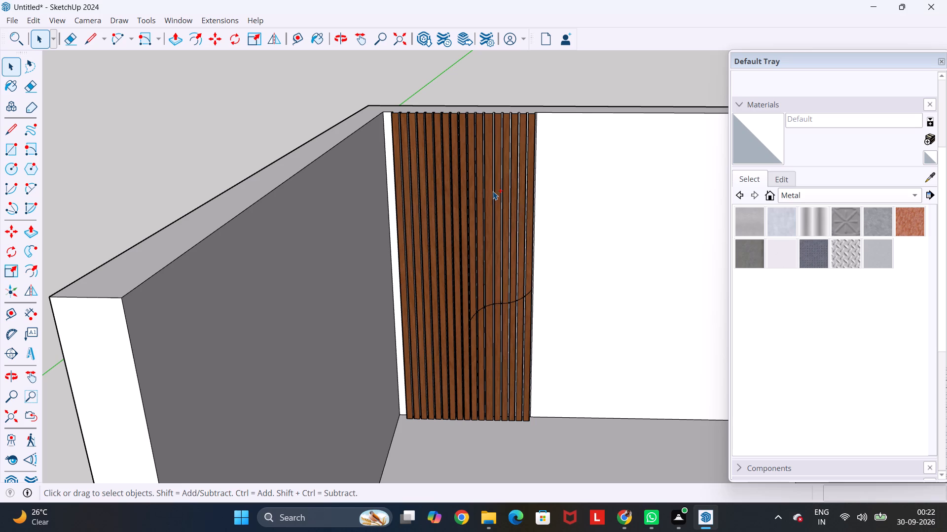
key("ctrl+z")
key("ctrl+z")
key("ctrl+z")
key("ctrl+z")
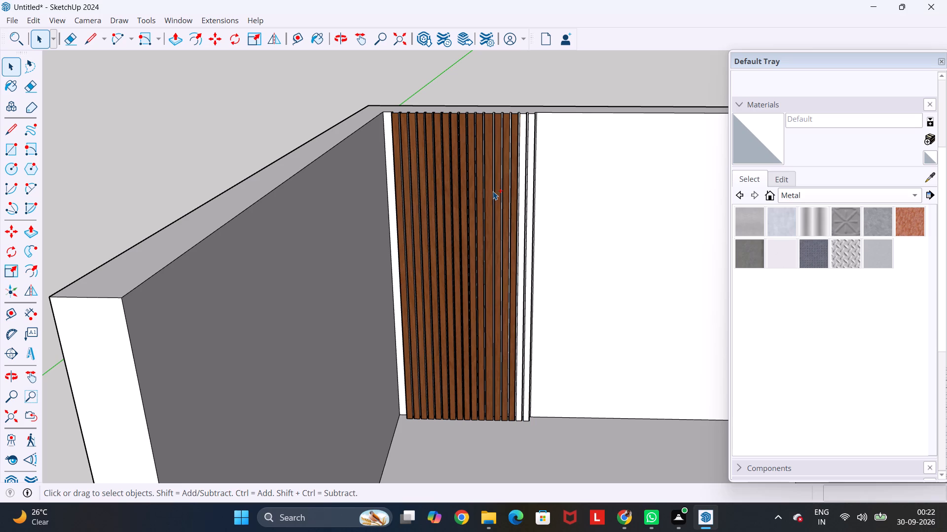
key("ctrl+z")
key("ctrl+z")
key("ctrl+z")
key("ctrl+z")
key("ctrl+z")
key("ctrl+z")
key("ctrl+z")
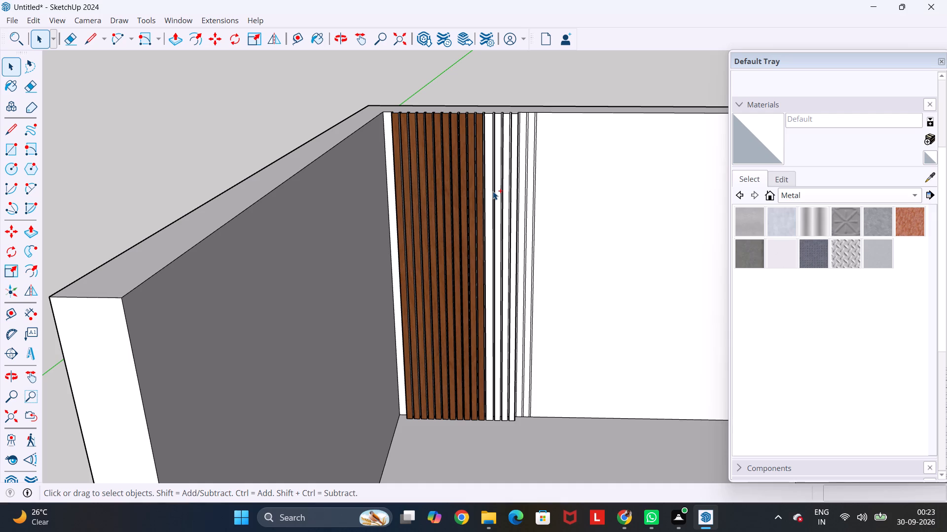
key("ctrl+z")
key("ctrl+z")
key("ctrl+z")
key("ctrl+z")
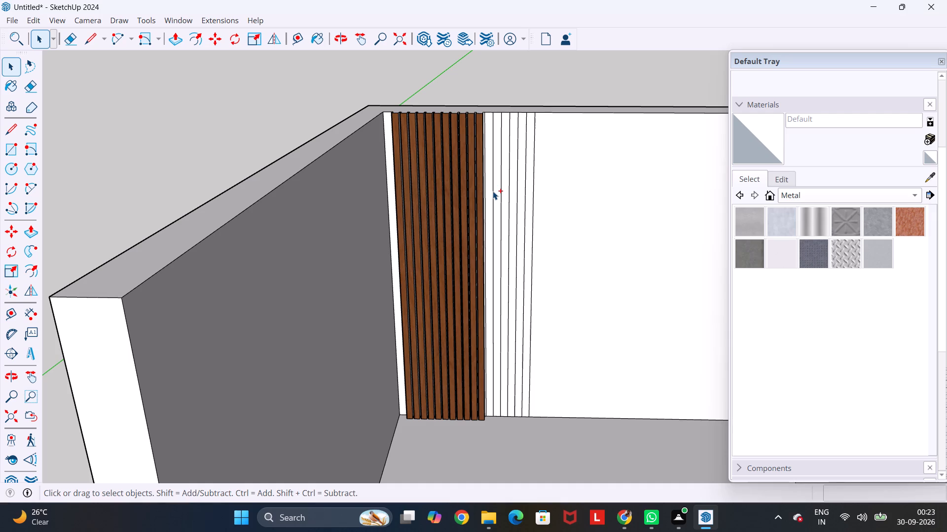
key("ctrl+z")
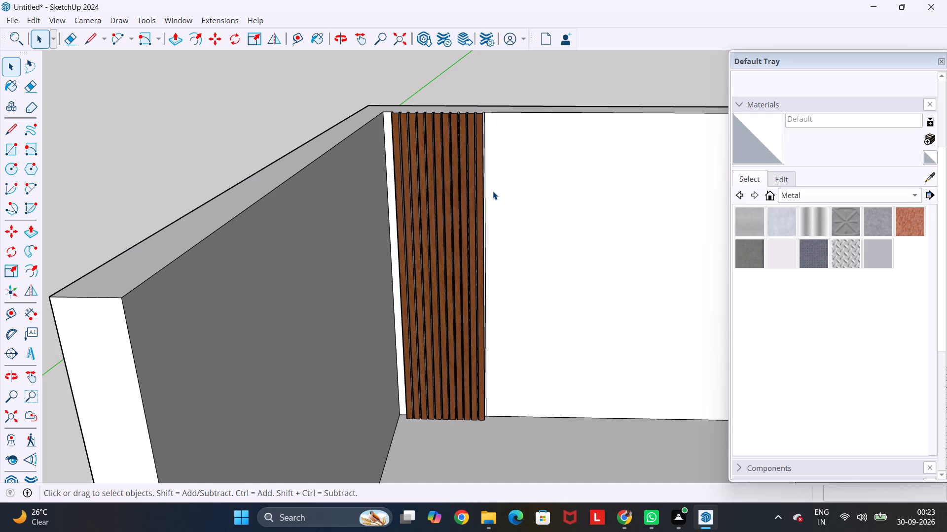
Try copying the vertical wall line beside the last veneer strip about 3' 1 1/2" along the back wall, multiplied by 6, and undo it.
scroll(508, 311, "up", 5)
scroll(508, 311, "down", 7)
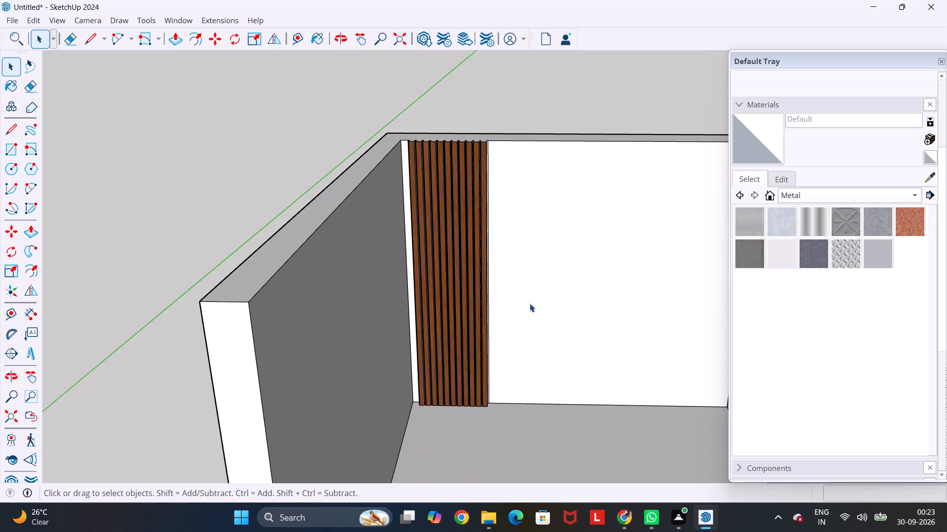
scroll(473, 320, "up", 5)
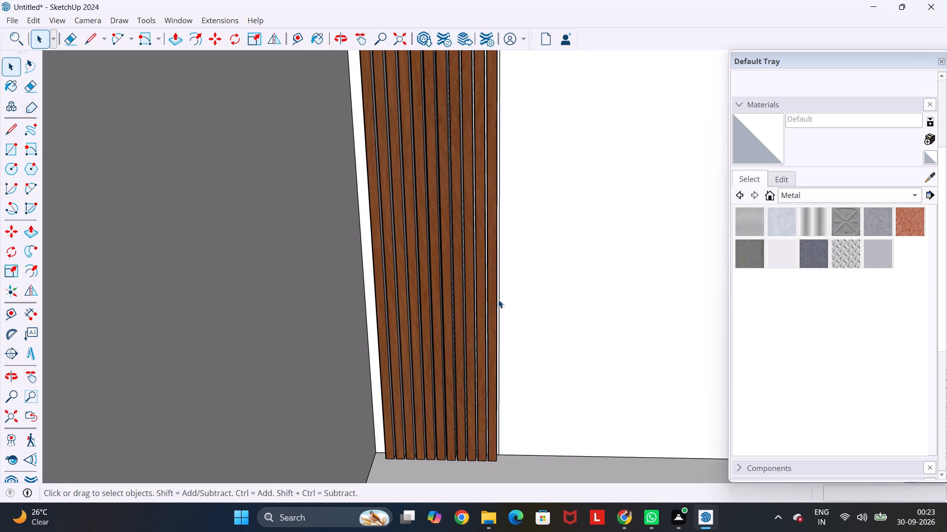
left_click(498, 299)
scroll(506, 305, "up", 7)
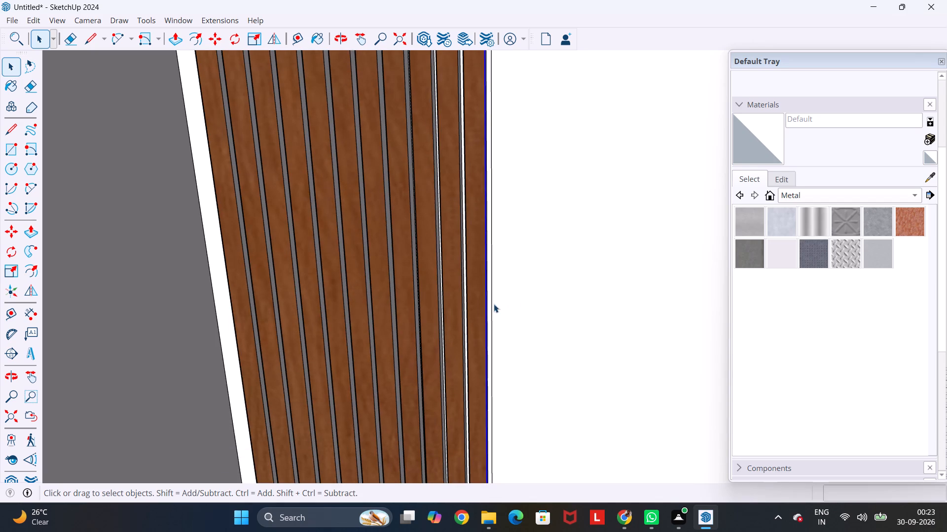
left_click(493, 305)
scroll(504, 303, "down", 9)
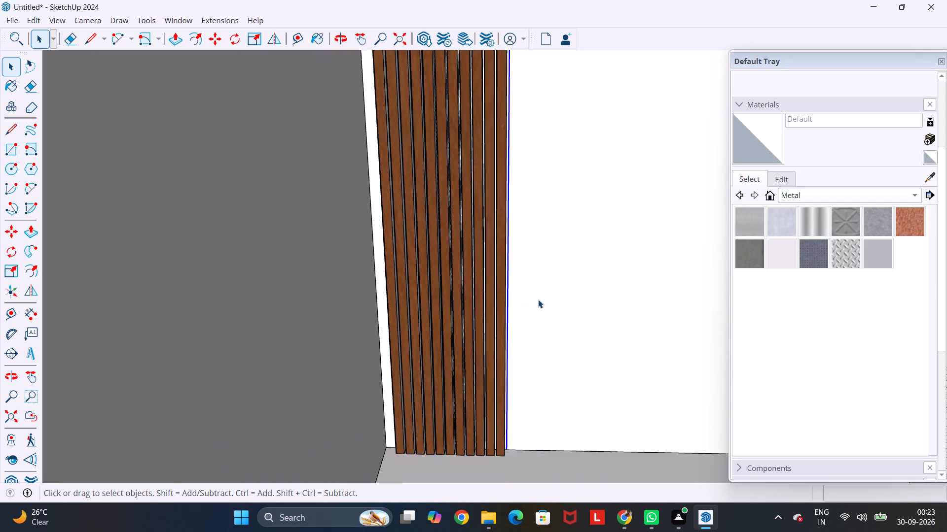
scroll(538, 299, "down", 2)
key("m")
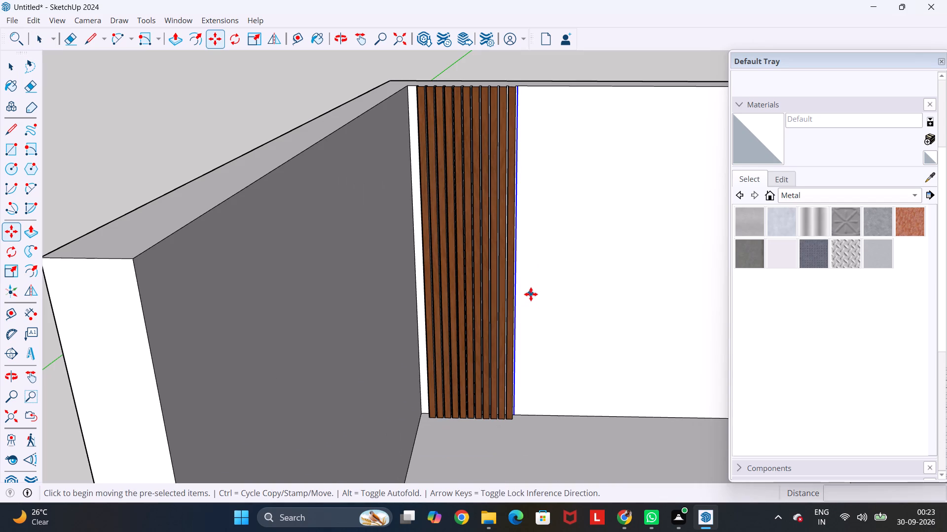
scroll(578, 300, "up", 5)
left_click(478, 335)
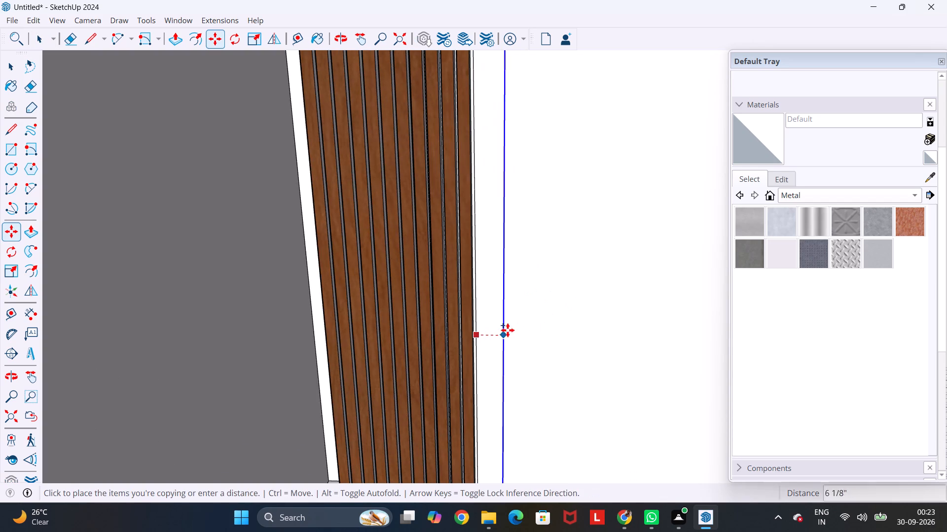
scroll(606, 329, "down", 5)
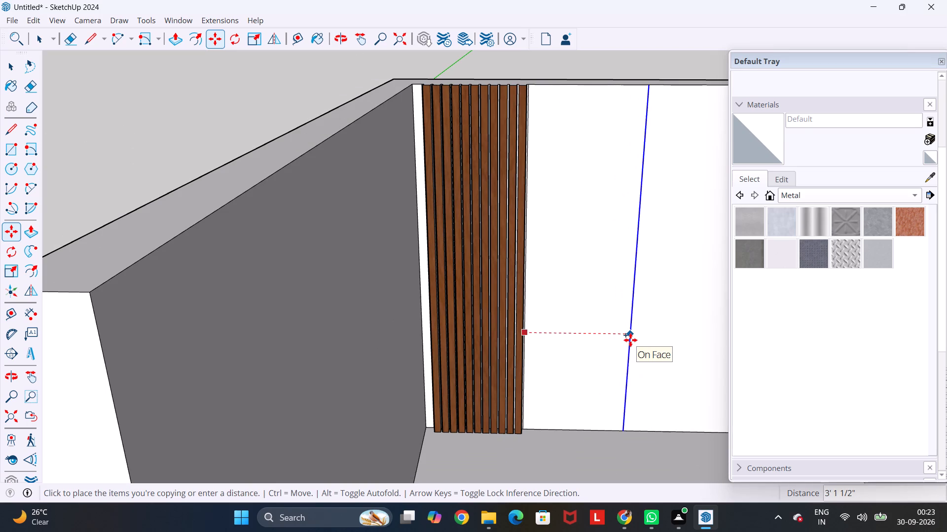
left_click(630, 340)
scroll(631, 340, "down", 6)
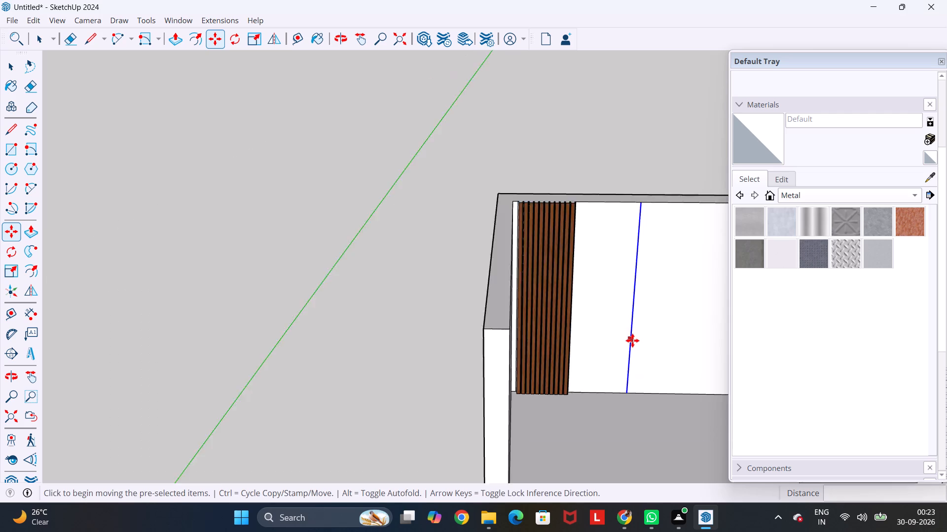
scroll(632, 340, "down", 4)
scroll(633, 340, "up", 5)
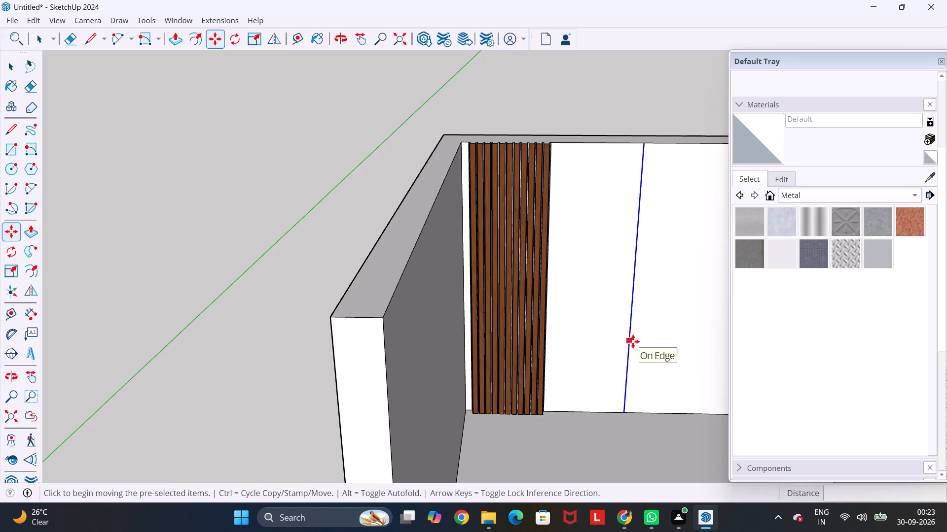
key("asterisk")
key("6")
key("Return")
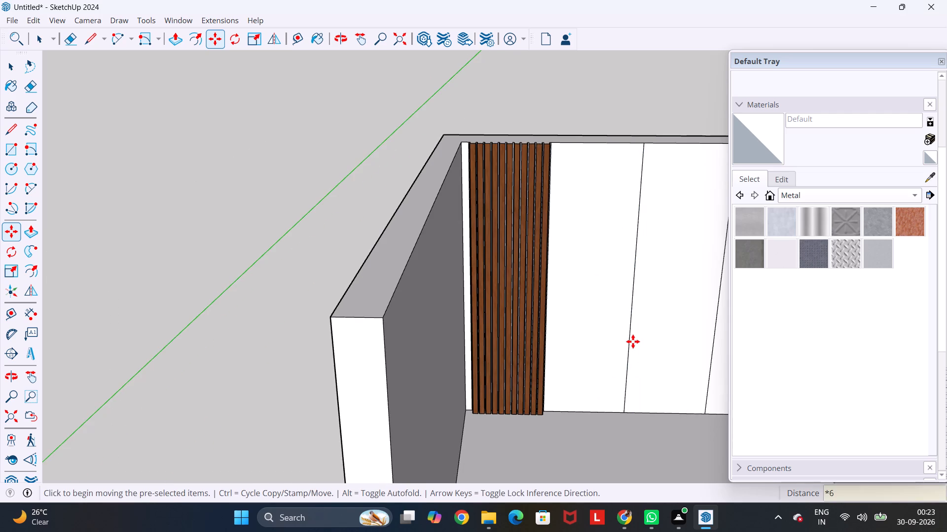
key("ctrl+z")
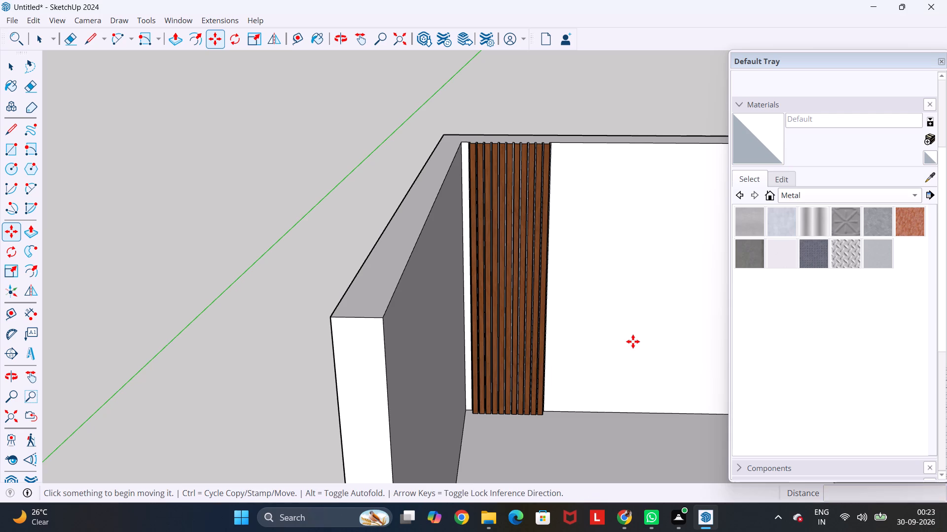
Copy the vertical wall line beside the last veneer strip 3" along the back wall and multiply the copy by 6.
scroll(591, 342, "up", 11)
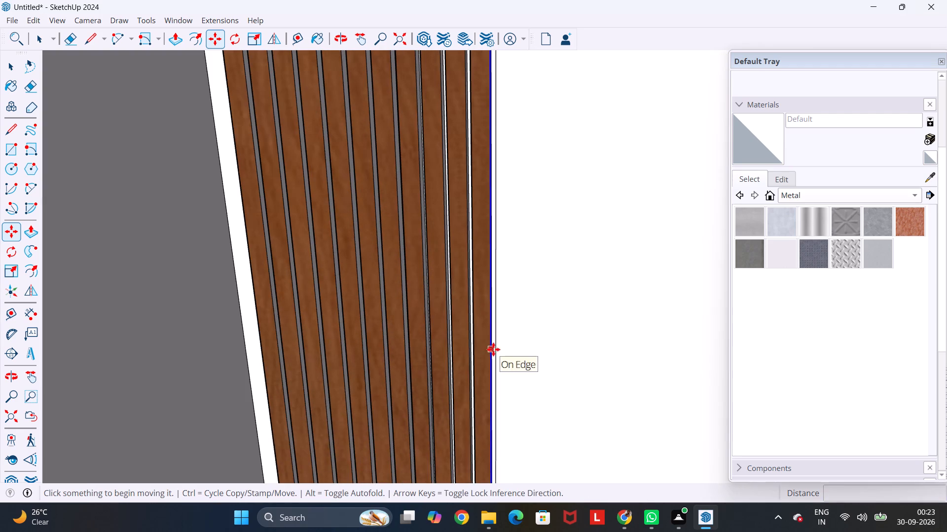
left_click(496, 340)
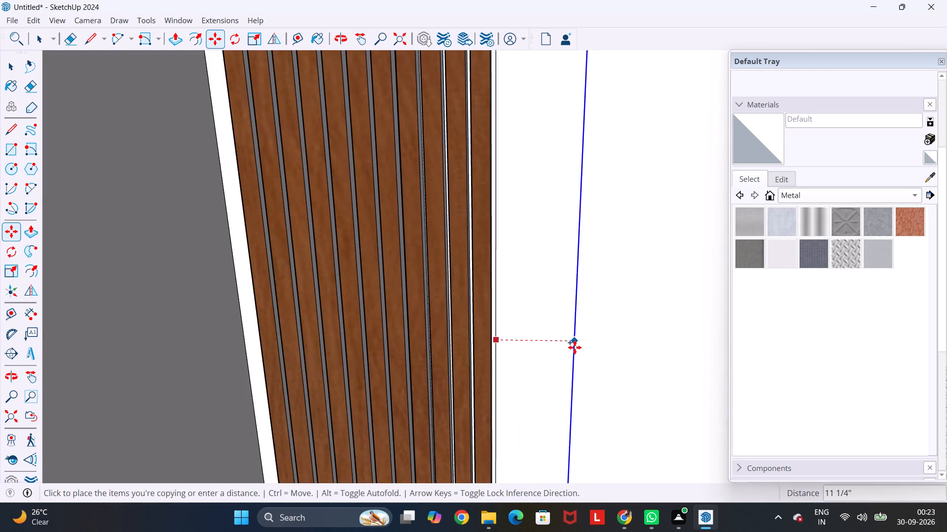
scroll(556, 345, "down", 6)
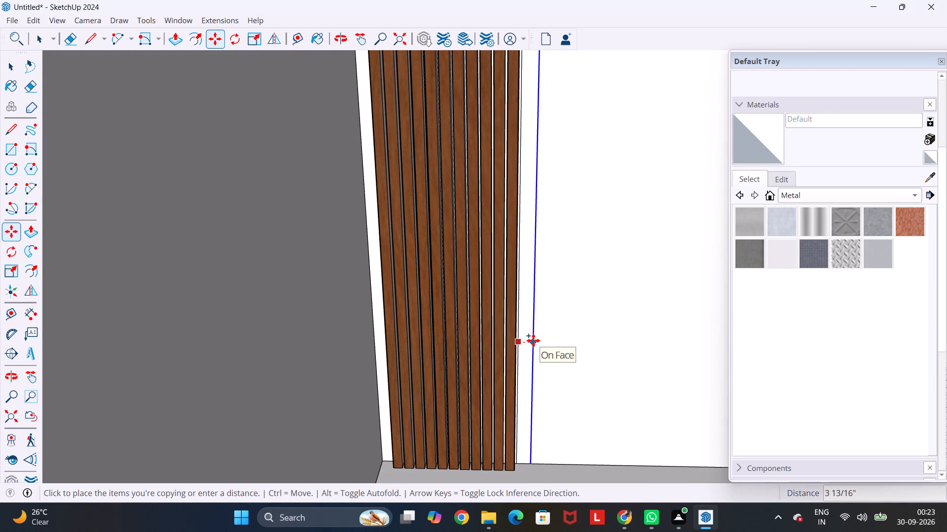
type("3\"")
key("Return")
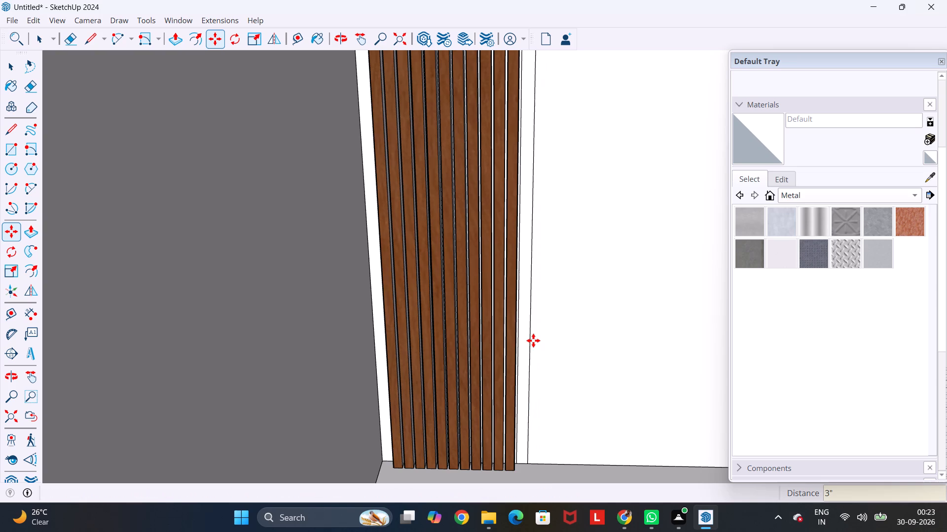
type("*6")
key("Return")
scroll(559, 382, "down", 6)
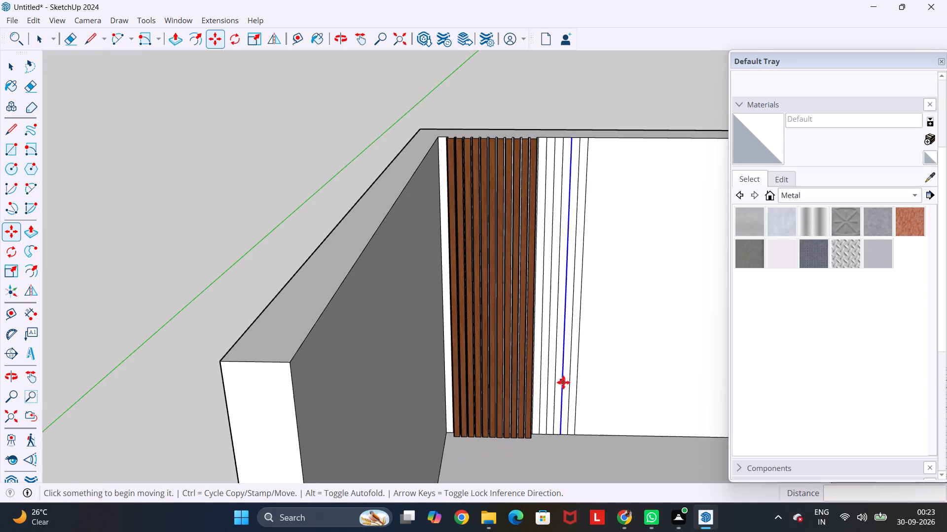
scroll(589, 315, "up", 4)
key("v")
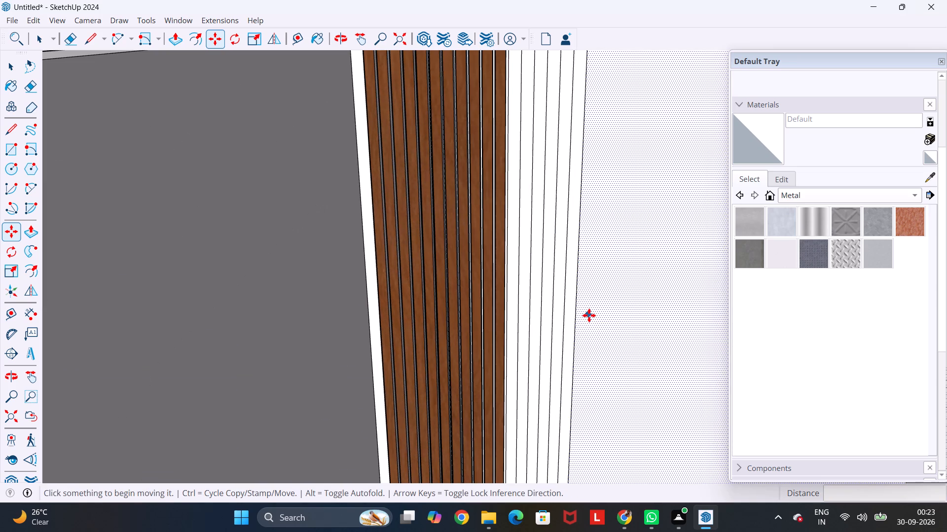
key("Escape")
key("space")
scroll(547, 357, "down", 5)
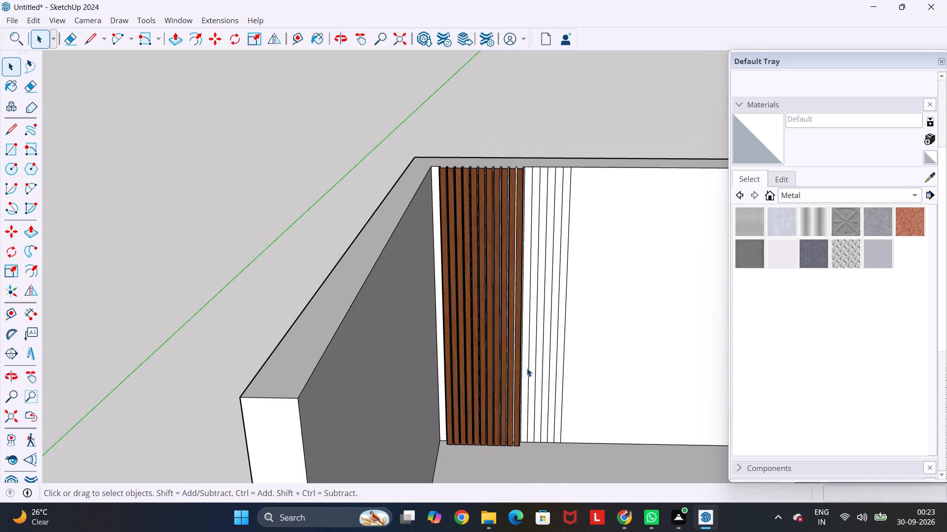
Draw an arc with about 2 1/16" bulge from the vertical line beside the last veneer strip to the fourth layout line.
key("l")
scroll(525, 366, "up", 4)
key("a")
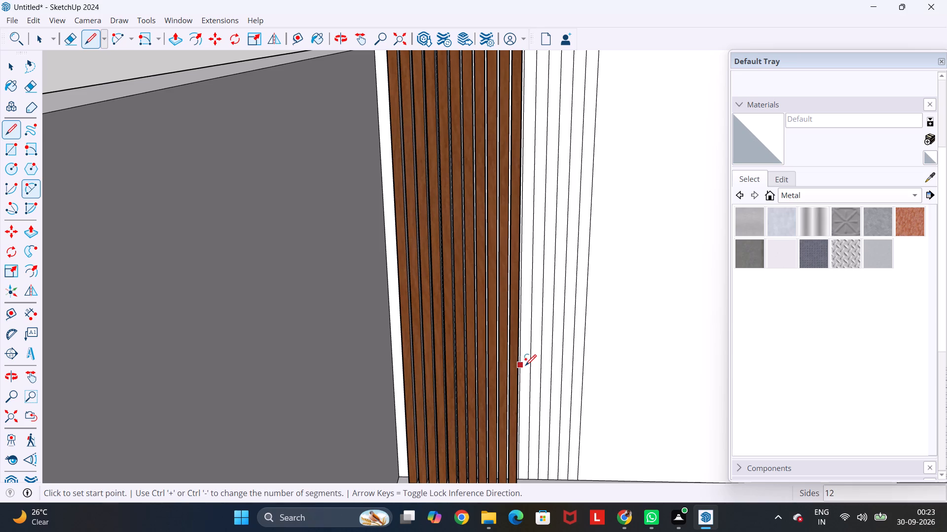
scroll(516, 370, "up", 6)
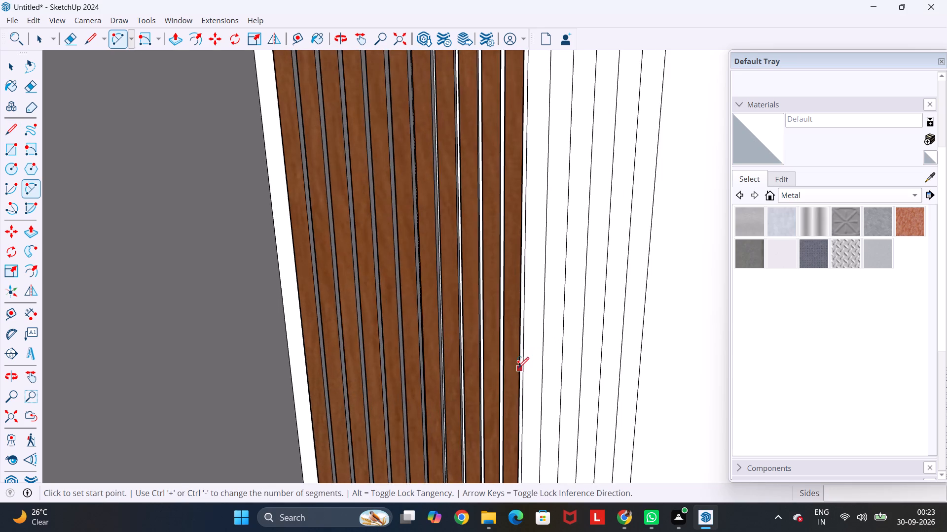
scroll(520, 367, "up", 5)
left_click(525, 367)
scroll(555, 341, "down", 5)
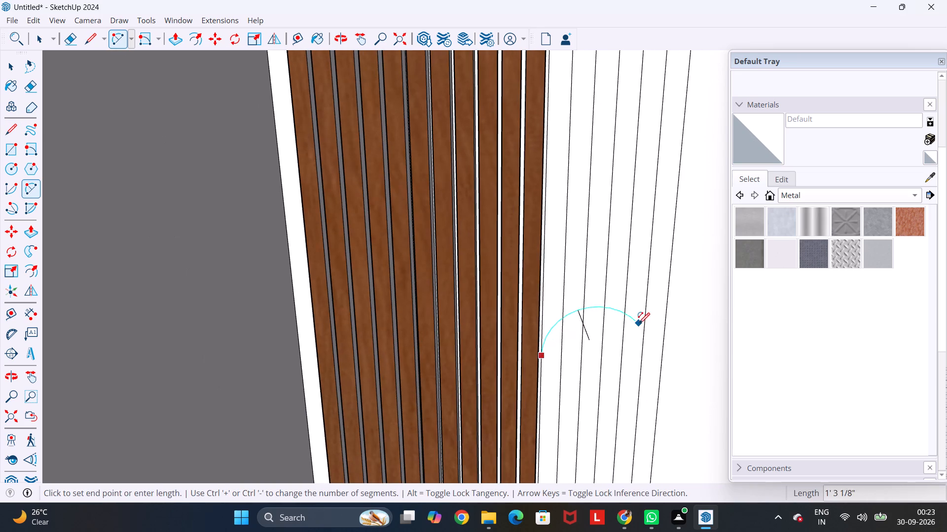
left_click(603, 332)
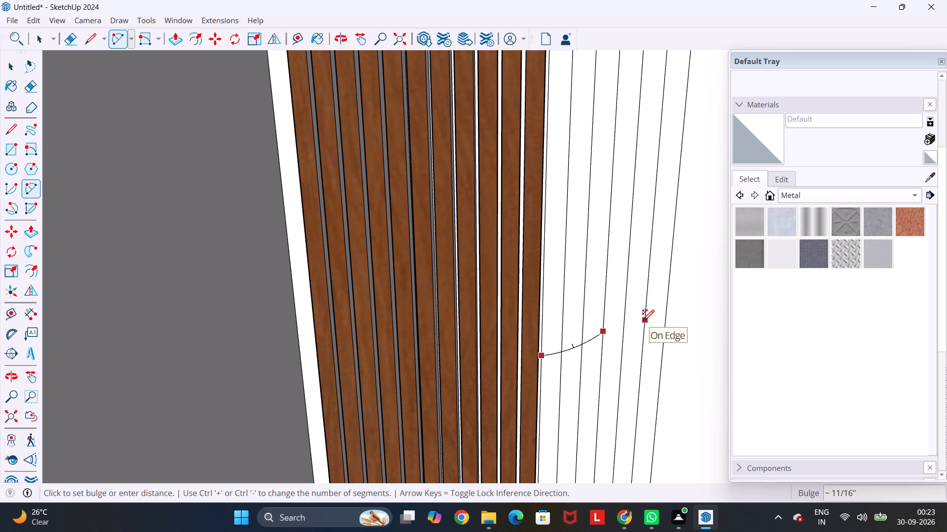
scroll(643, 321, "up", 5)
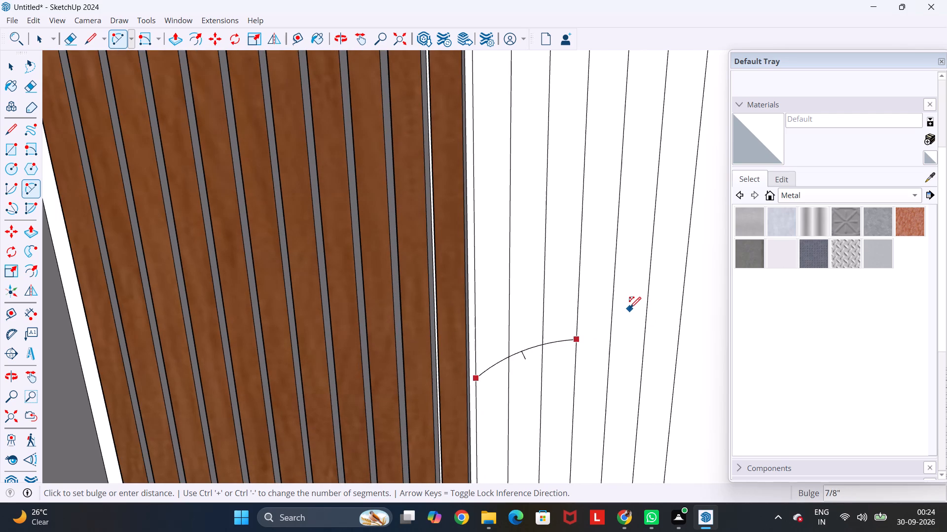
left_click(626, 298)
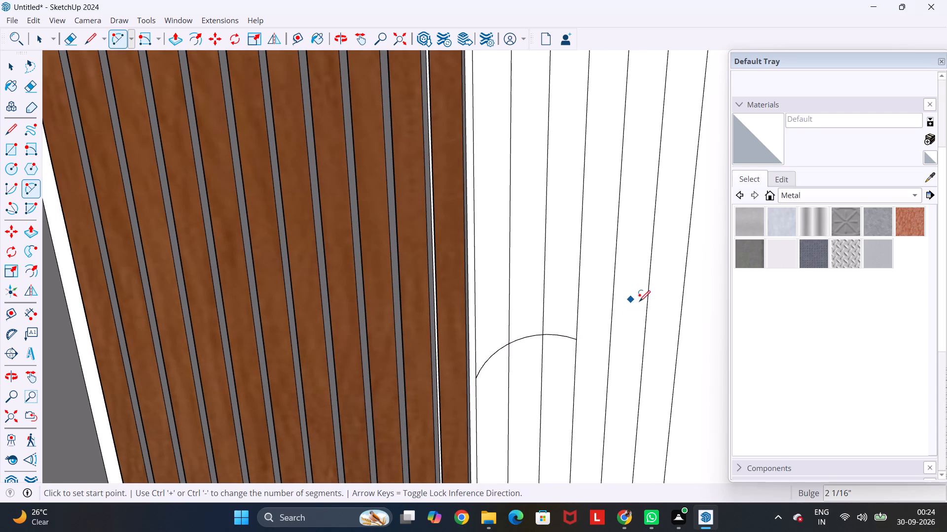
Continue the curve from the first arc's end to the outermost layout line with an opposite arc of about 2 3/16" bulge.
left_click(577, 340)
scroll(578, 338, "down", 7)
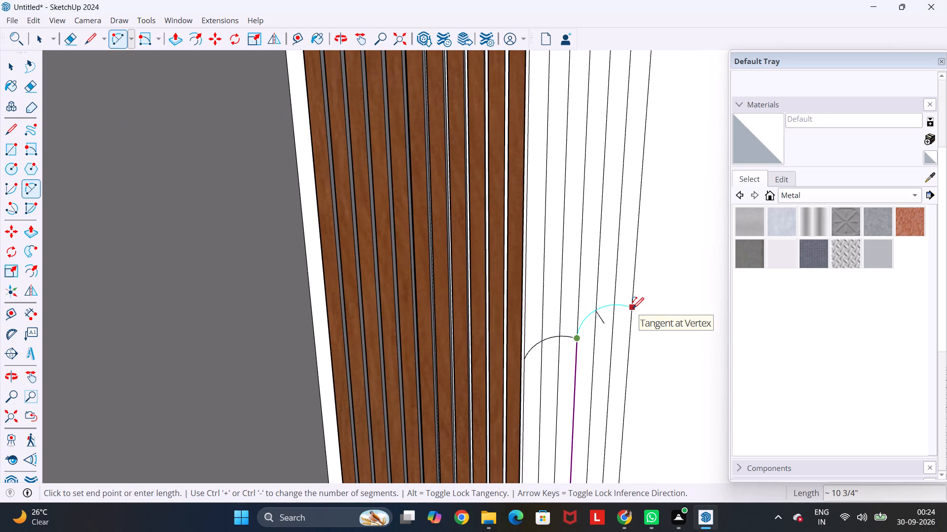
left_click(633, 308)
scroll(623, 325, "up", 9)
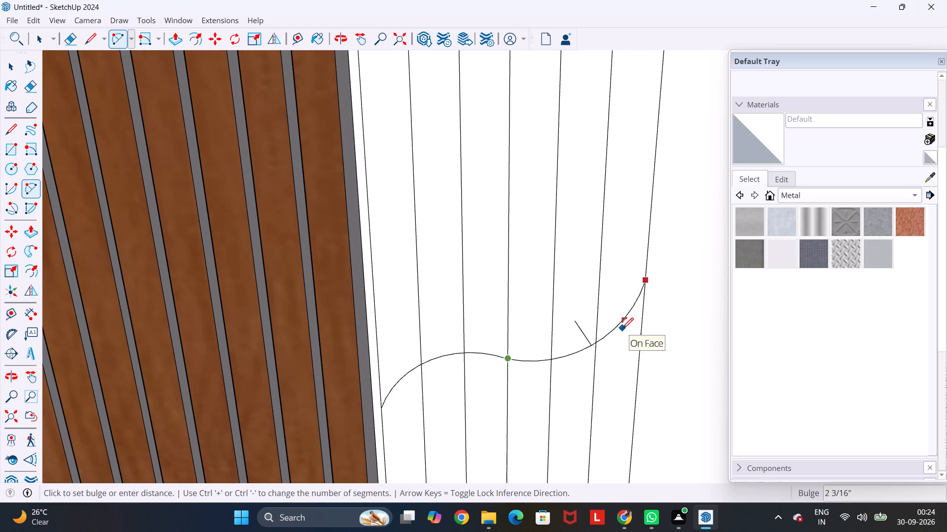
left_click(622, 329)
key("Escape")
key("space")
Push/Pull the six strip faces above the S-curve out 3" from the back wall.
scroll(622, 329, "down", 17)
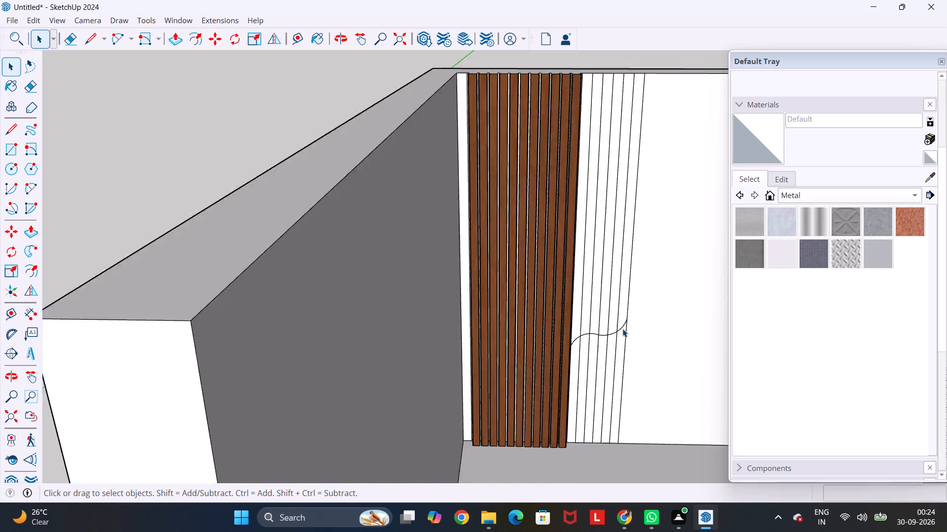
scroll(622, 329, "down", 2)
scroll(620, 324, "up", 3)
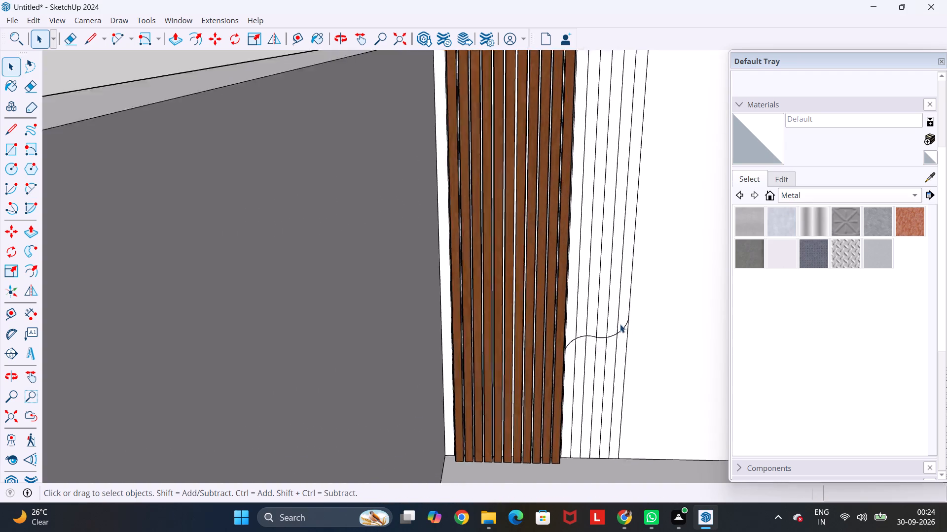
scroll(620, 324, "up", 3)
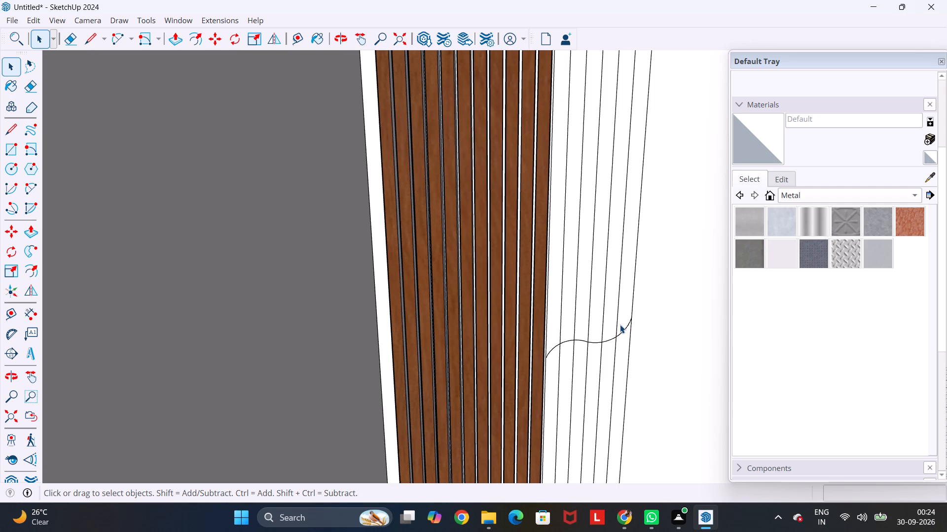
key("p")
scroll(619, 327, "up", 5)
left_click(621, 323)
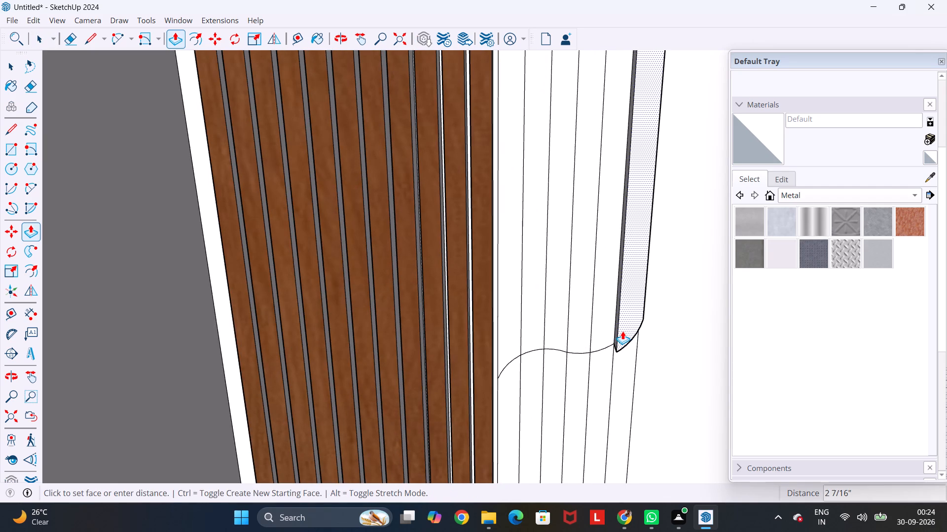
scroll(622, 331, "up", 2)
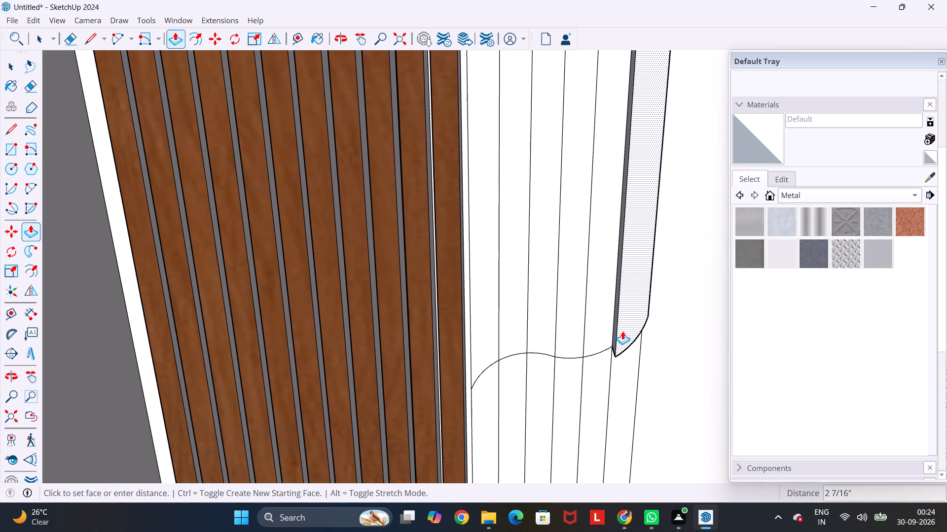
type("3\"")
key("Return")
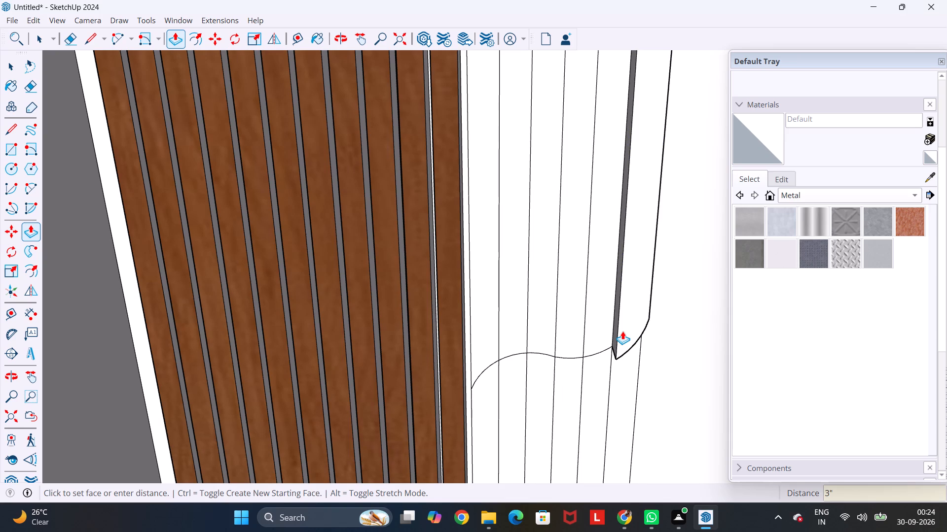
scroll(626, 334, "up", 5)
double_click(582, 321)
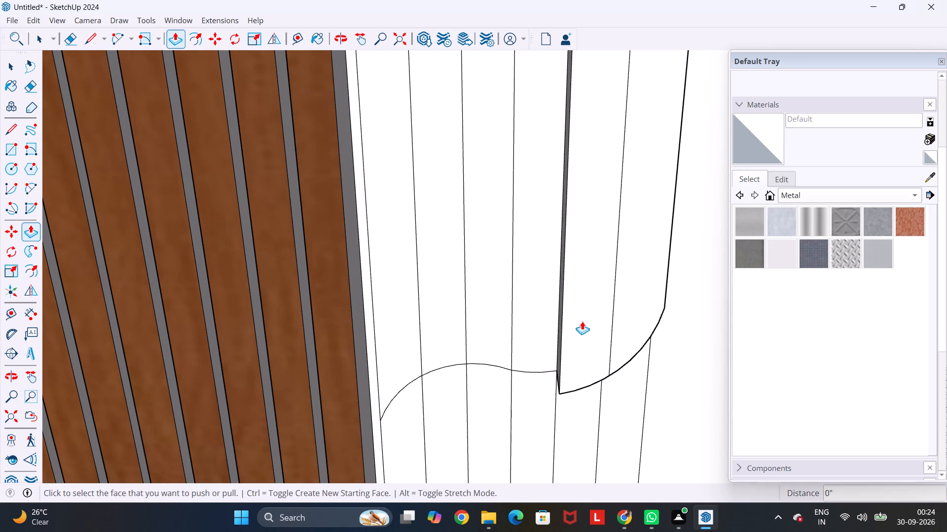
double_click(545, 306)
double_click(493, 298)
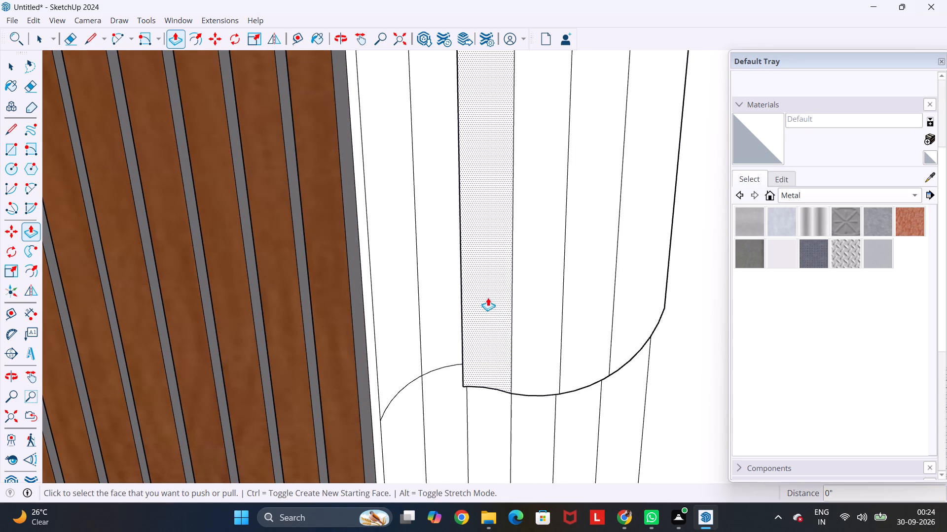
double_click(454, 300)
double_click(402, 306)
Erase the vertical dividing lines on the raised panel above the S-curve, leaving one continuous face.
scroll(402, 306, "down", 4)
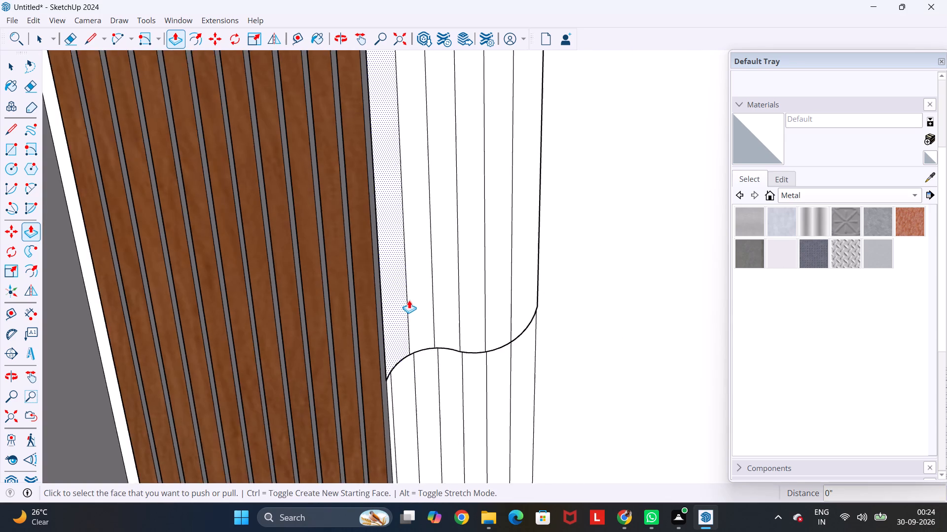
scroll(409, 300, "down", 20)
scroll(409, 300, "down", 1)
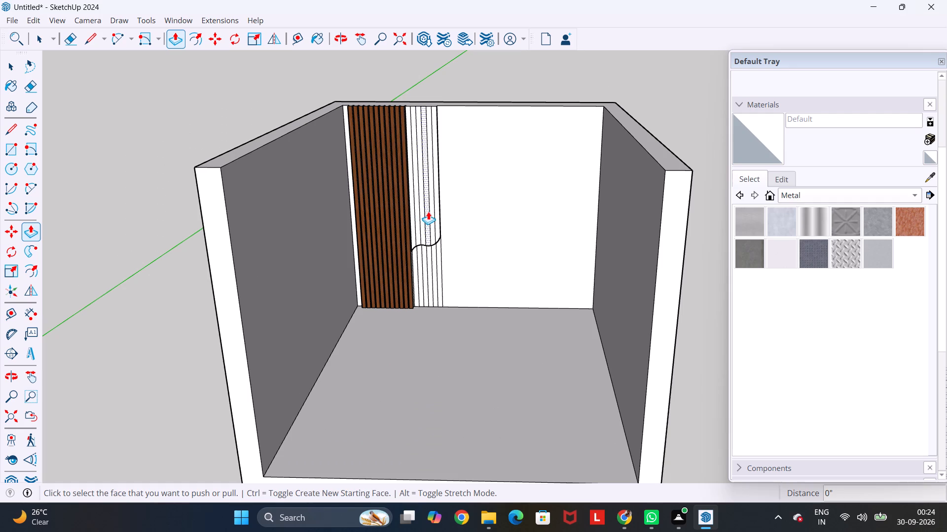
scroll(430, 206, "up", 10)
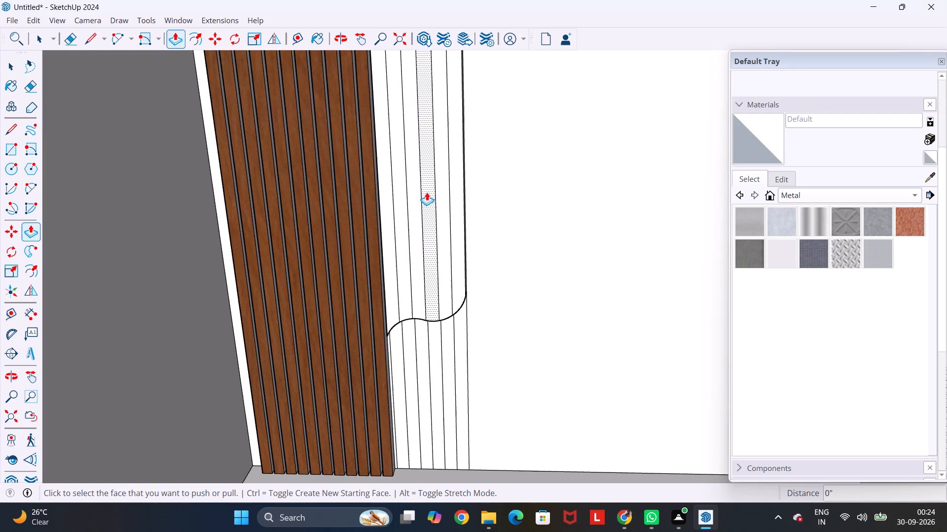
key("e")
left_click_drag(452, 182, 435, 190)
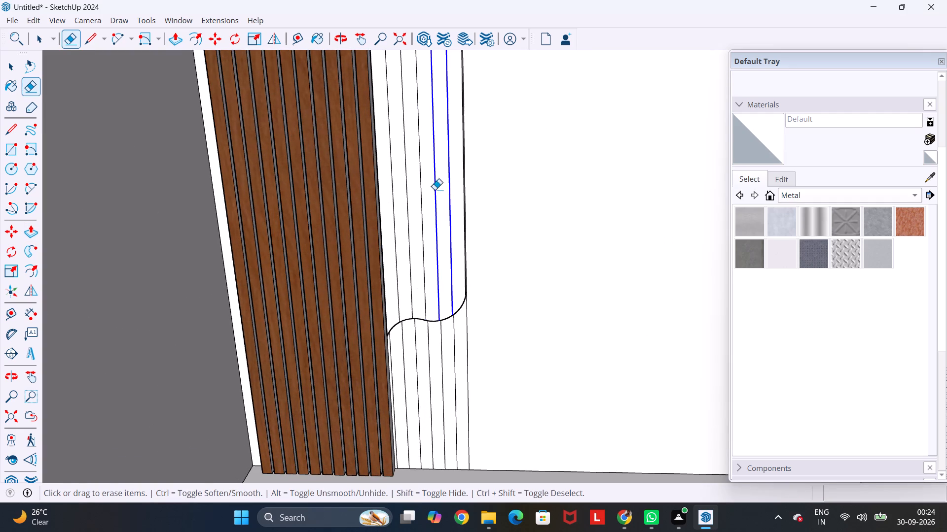
left_click_drag(435, 190, 394, 233)
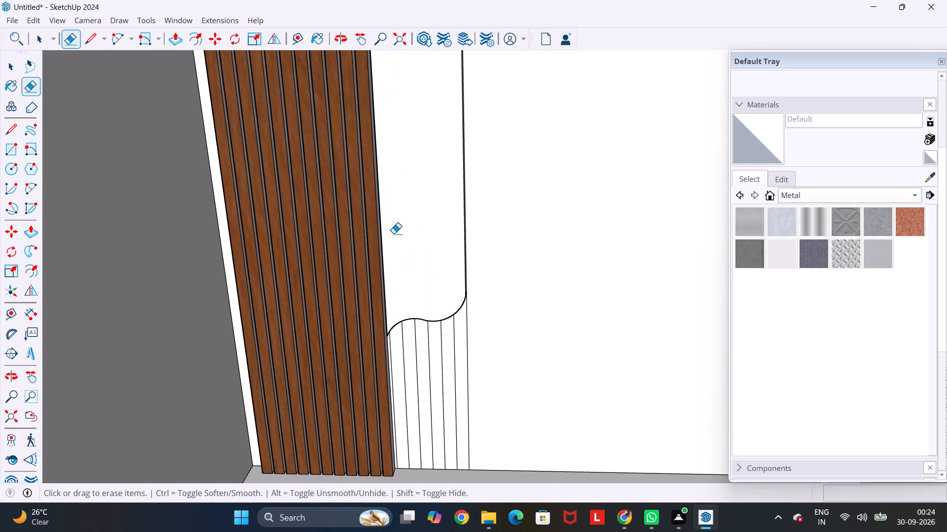
Copy the six vertical layout lines below the S-curve 0.6" along the wall toward the veneer strips.
scroll(394, 233, "down", 9)
scroll(429, 271, "up", 13)
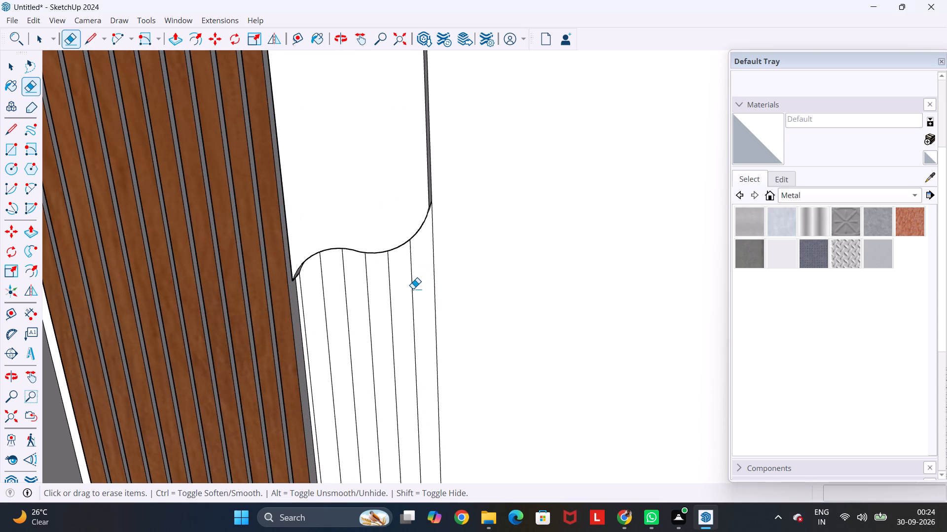
key("Escape")
key("space")
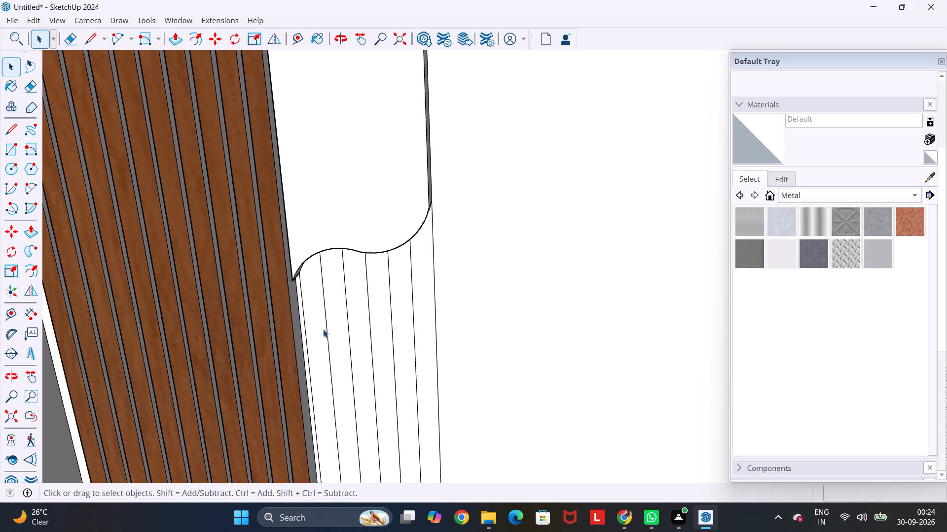
left_click(326, 326, "shift")
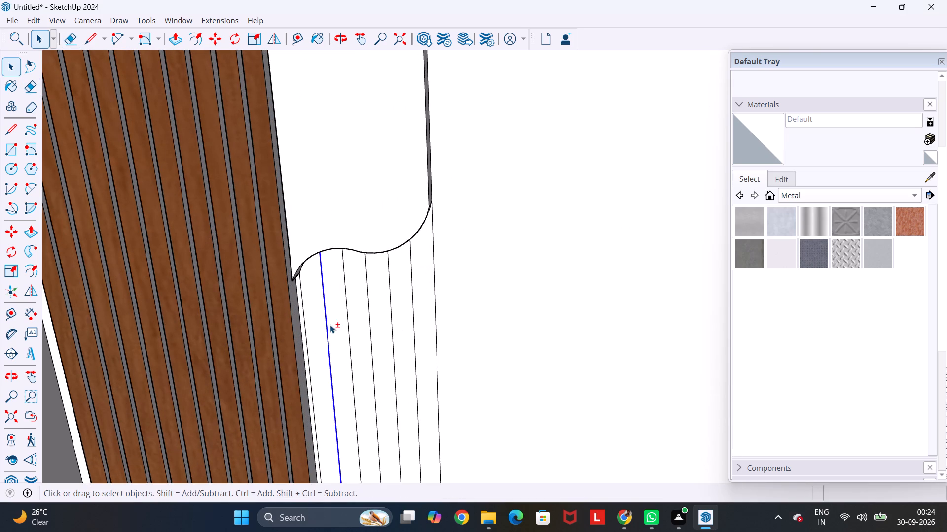
left_click(348, 324, "shift")
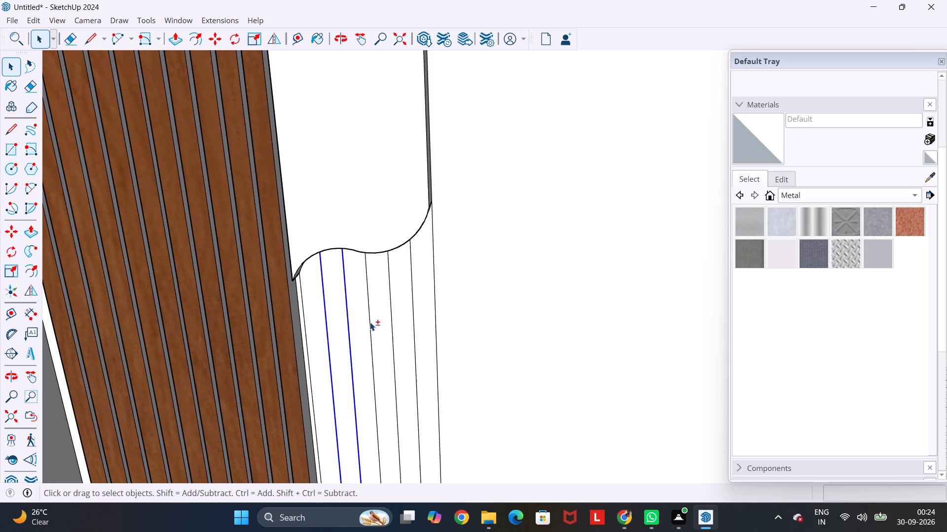
left_click(370, 322, "shift")
left_click(392, 328, "shift")
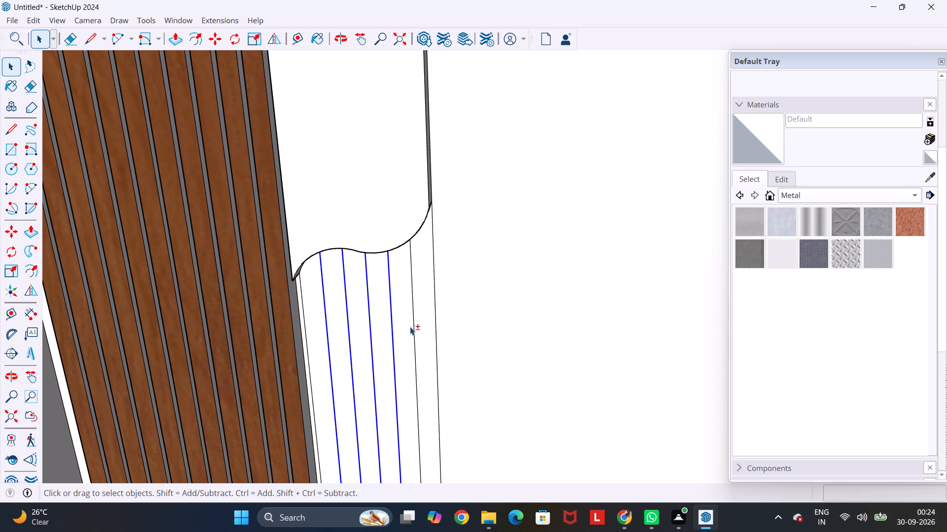
left_click(413, 326, "shift")
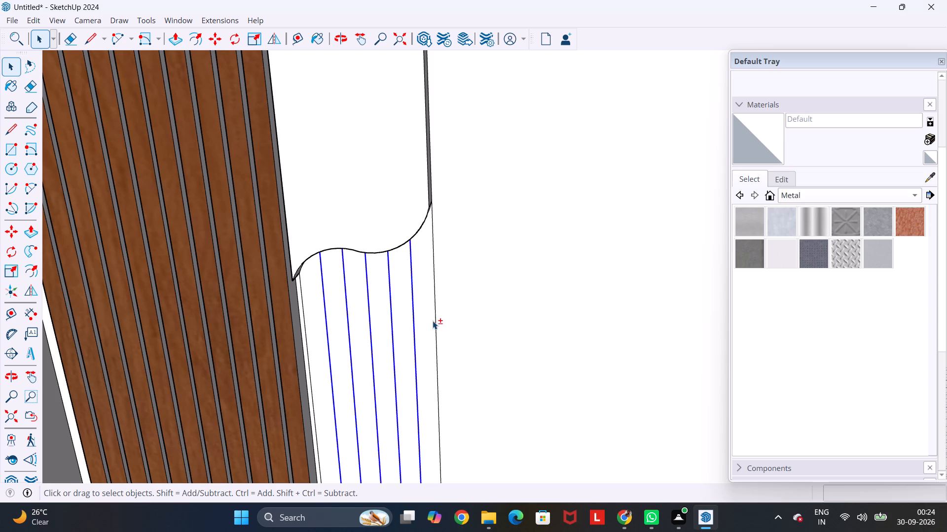
left_click(437, 323, "shift")
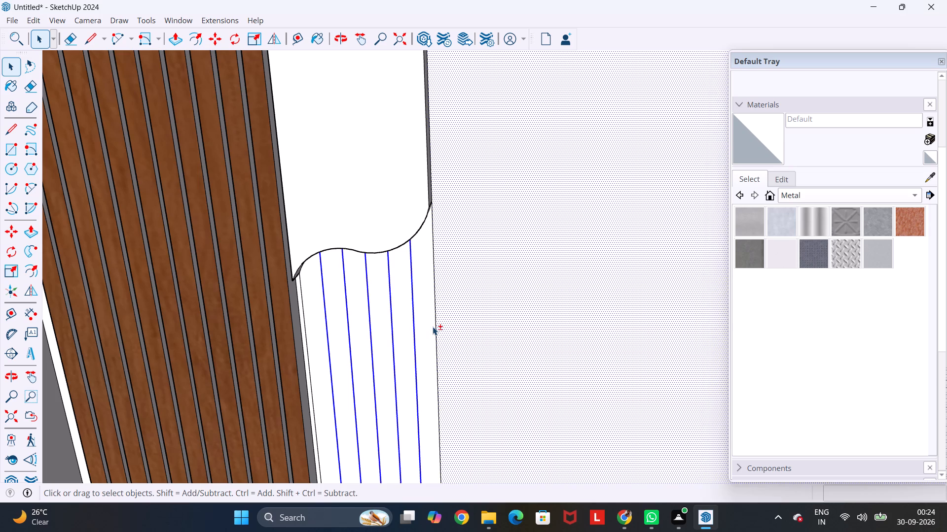
left_click(434, 327, "shift")
left_click(438, 327, "shift")
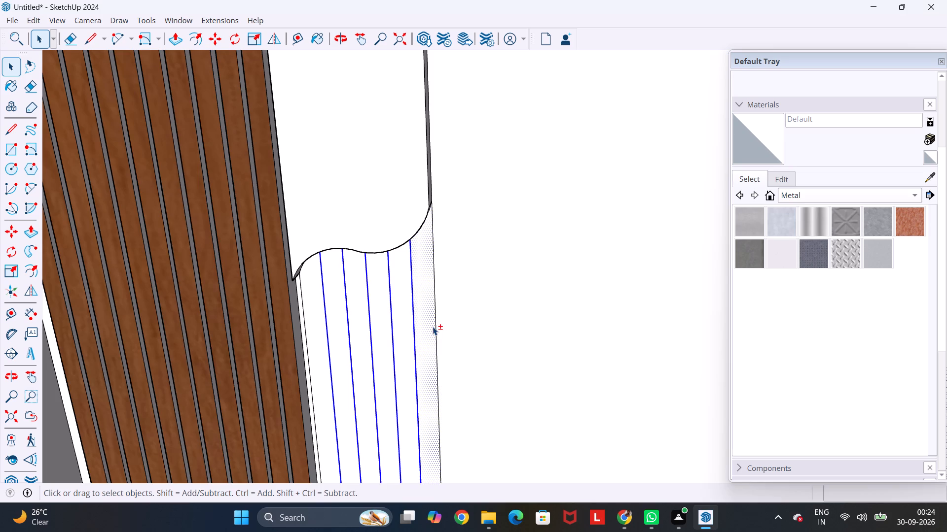
left_click(433, 327, "shift")
left_click(435, 326, "shift")
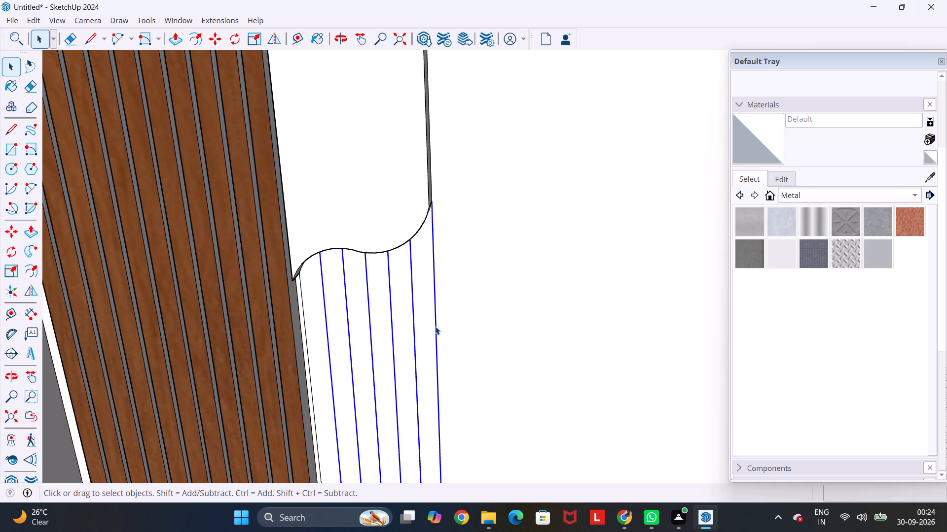
scroll(435, 326, "down", 4)
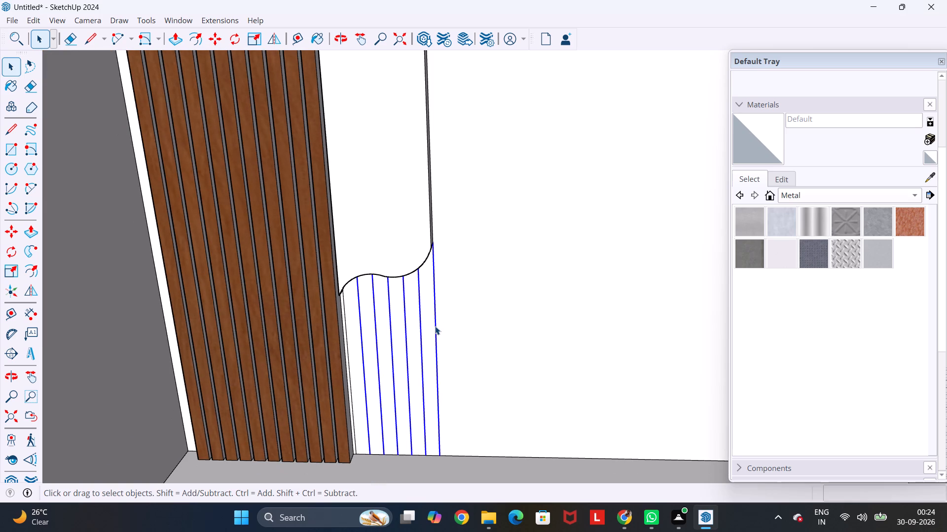
key("m")
scroll(435, 324, "up", 5)
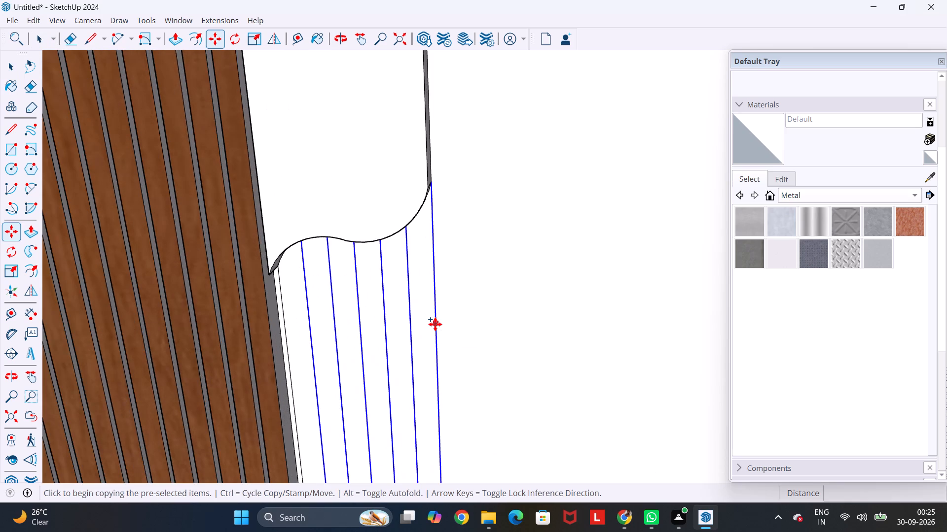
left_click(435, 324)
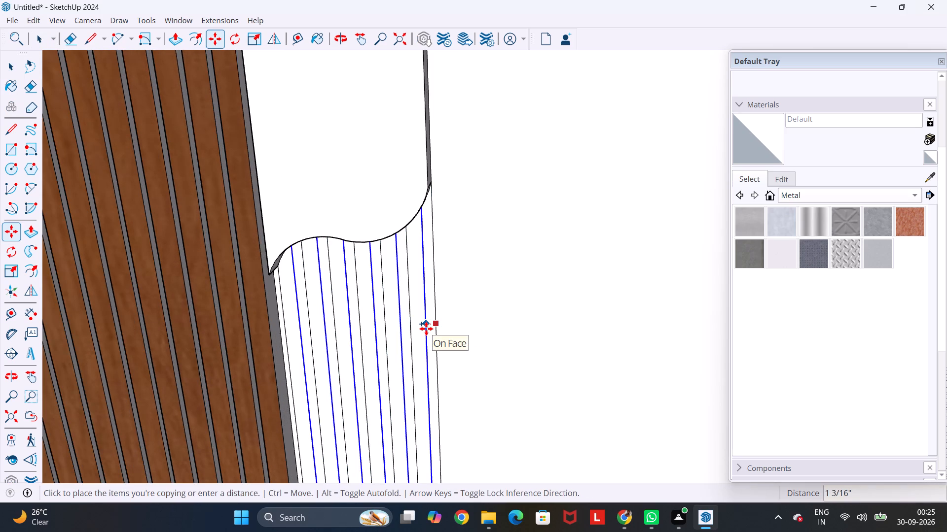
type("0.6\"")
key("Return")
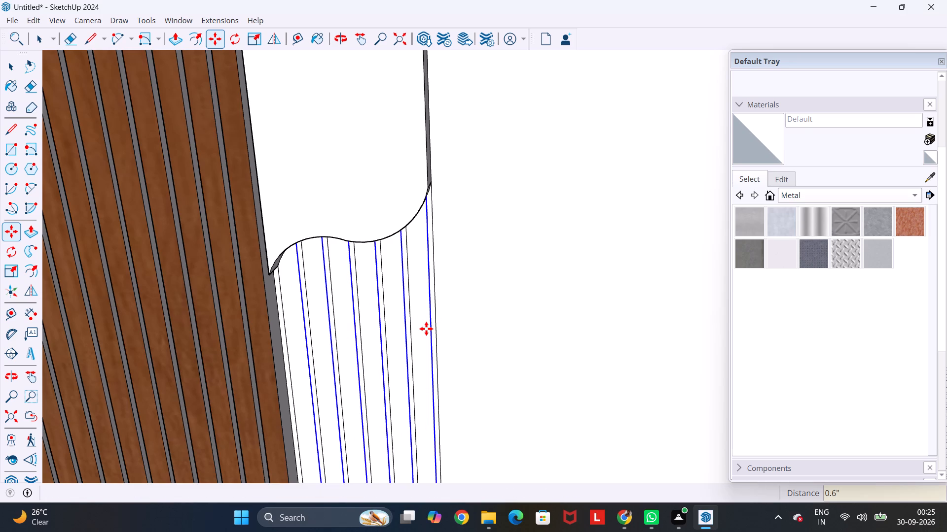
key("Escape")
key("space")
scroll(330, 332, "down", 5)
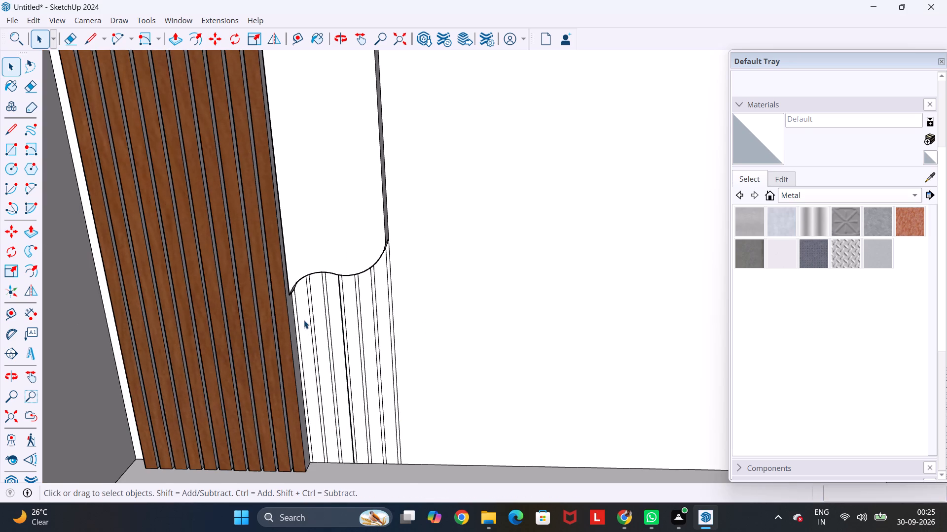
Push/Pull the two strip faces below the S-curve nearest the veneer strips out 3" from the back wall.
key("p")
scroll(305, 320, "up", 5)
left_click(305, 320)
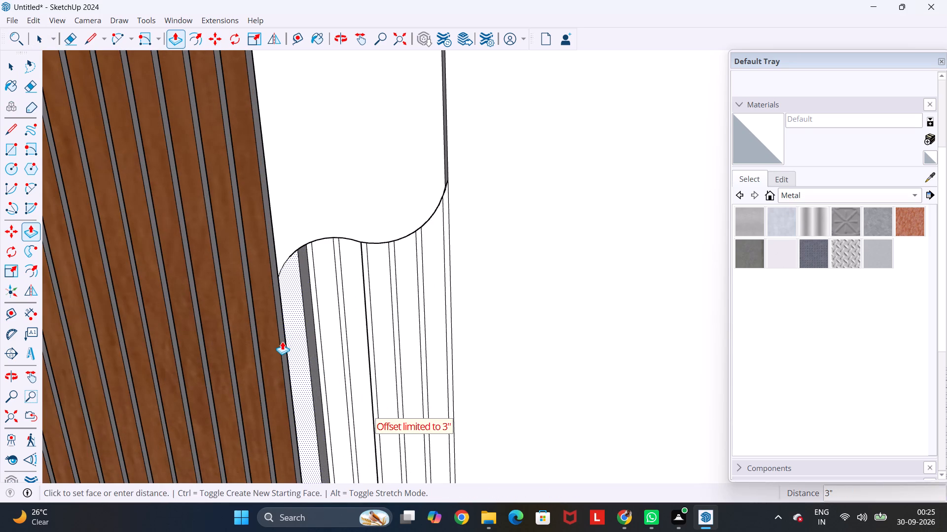
left_click(282, 341)
double_click(327, 342)
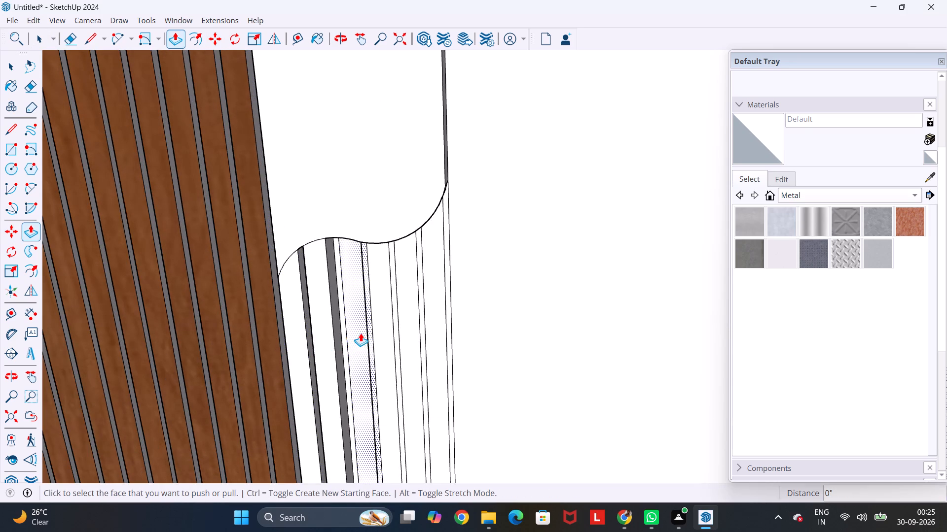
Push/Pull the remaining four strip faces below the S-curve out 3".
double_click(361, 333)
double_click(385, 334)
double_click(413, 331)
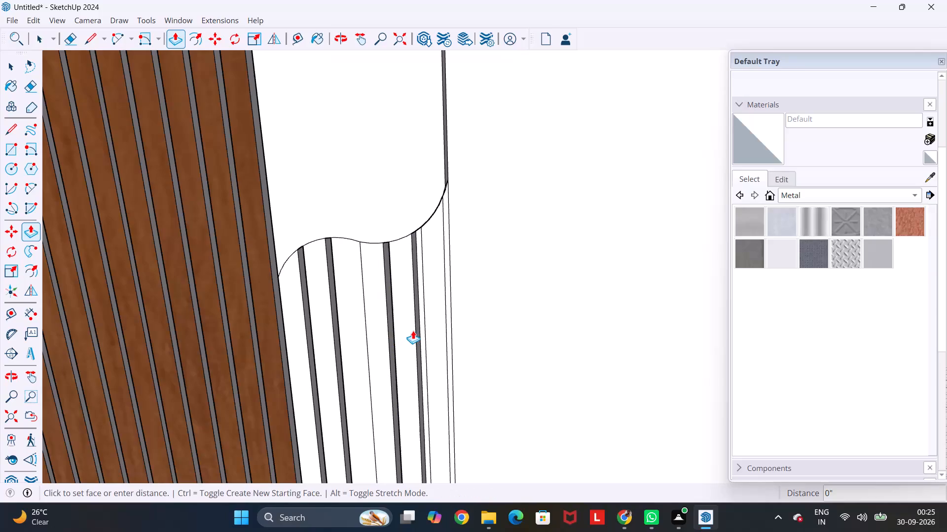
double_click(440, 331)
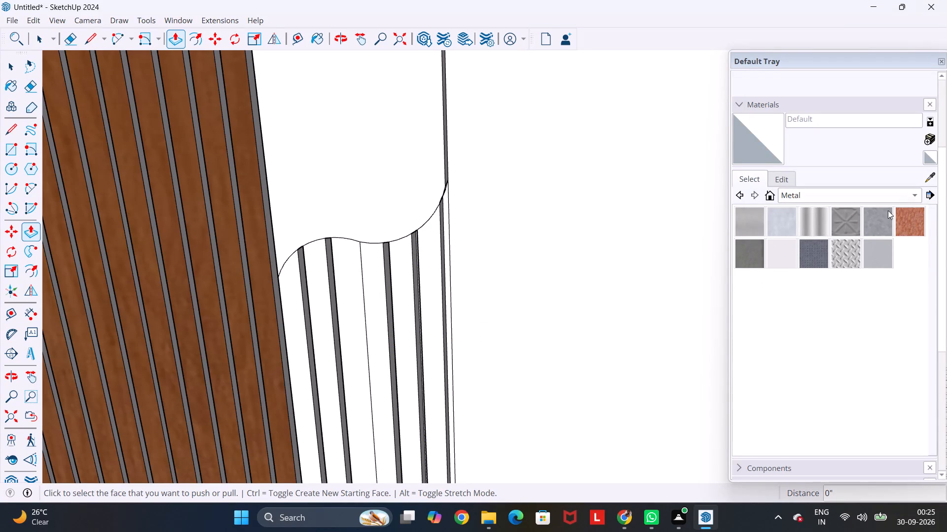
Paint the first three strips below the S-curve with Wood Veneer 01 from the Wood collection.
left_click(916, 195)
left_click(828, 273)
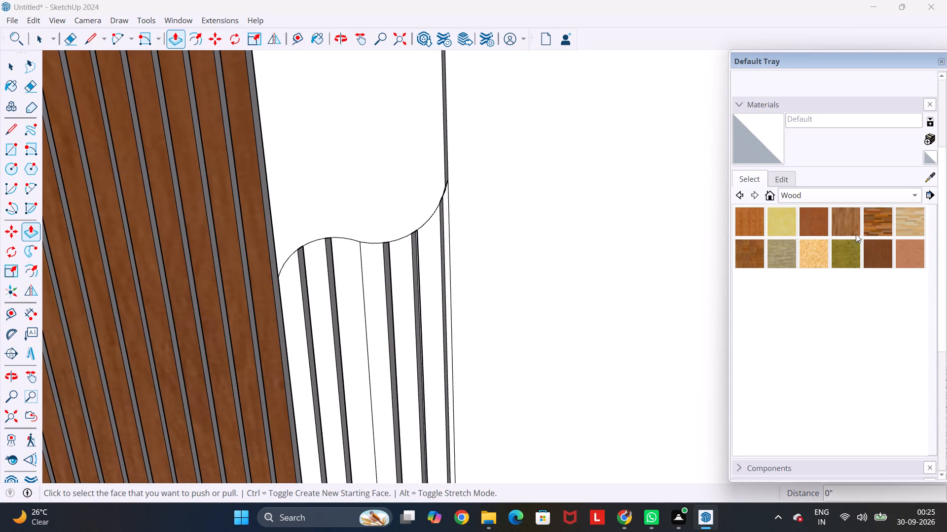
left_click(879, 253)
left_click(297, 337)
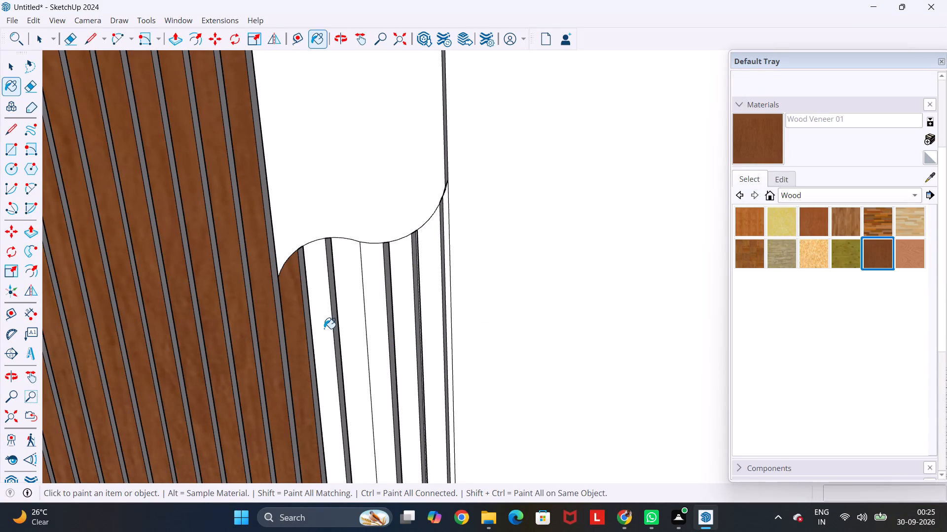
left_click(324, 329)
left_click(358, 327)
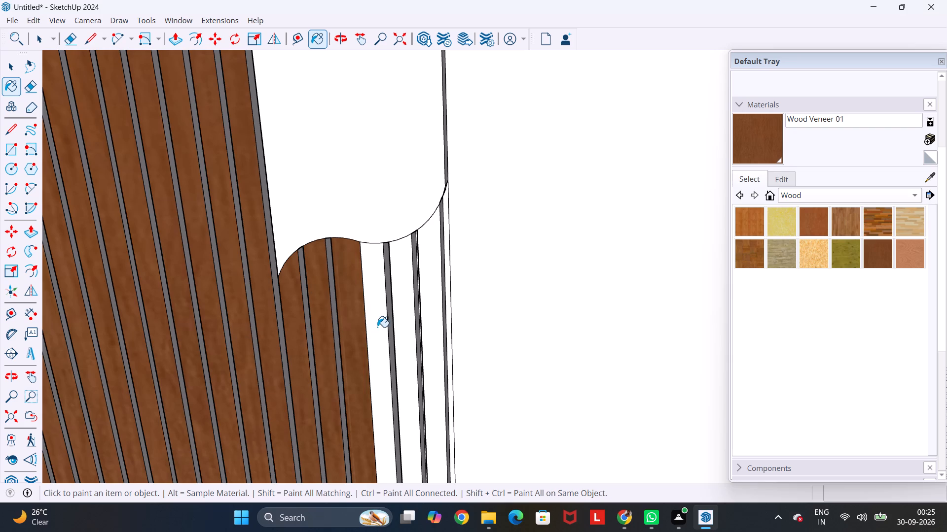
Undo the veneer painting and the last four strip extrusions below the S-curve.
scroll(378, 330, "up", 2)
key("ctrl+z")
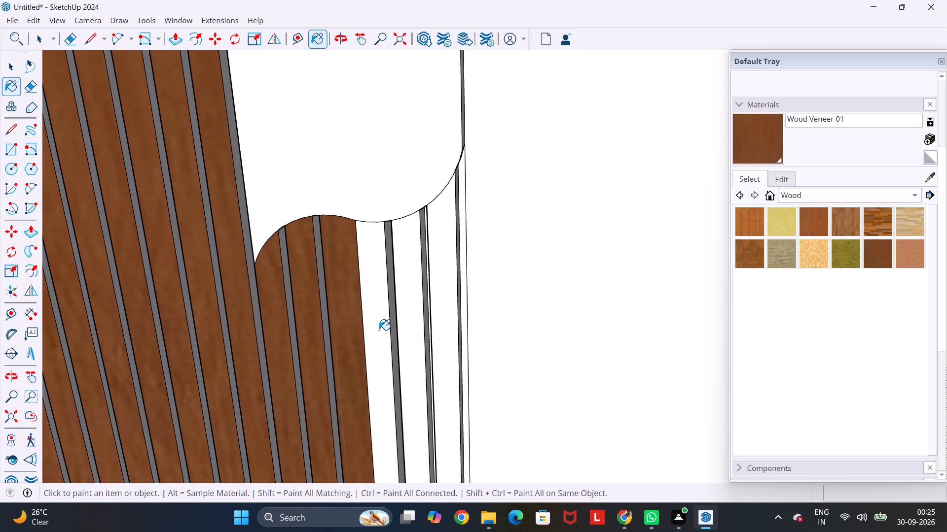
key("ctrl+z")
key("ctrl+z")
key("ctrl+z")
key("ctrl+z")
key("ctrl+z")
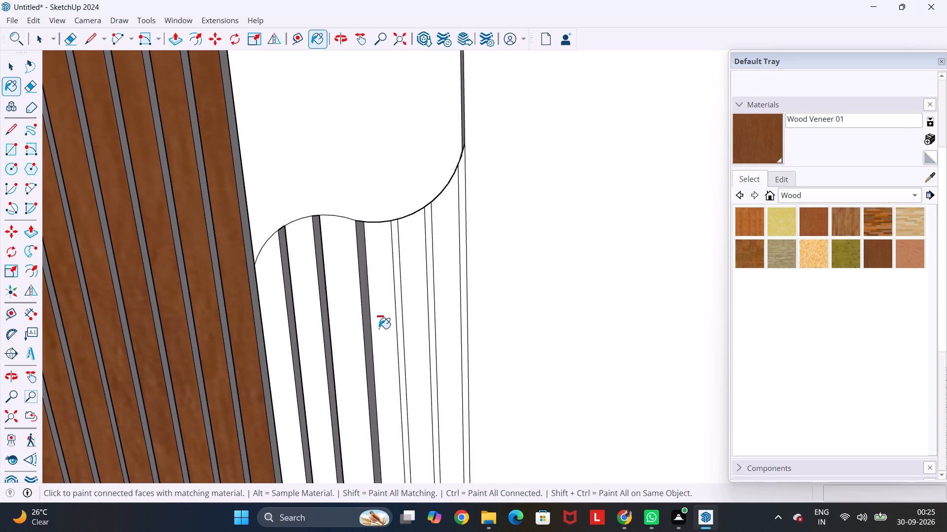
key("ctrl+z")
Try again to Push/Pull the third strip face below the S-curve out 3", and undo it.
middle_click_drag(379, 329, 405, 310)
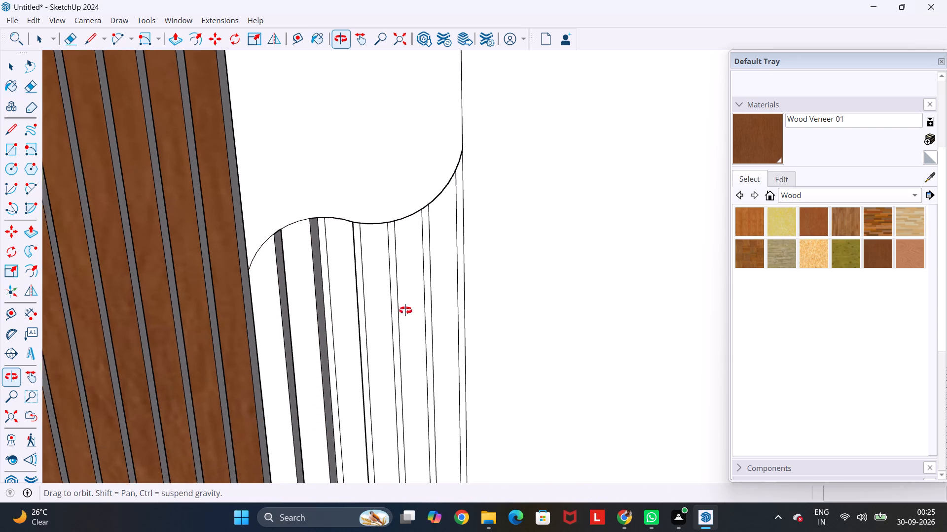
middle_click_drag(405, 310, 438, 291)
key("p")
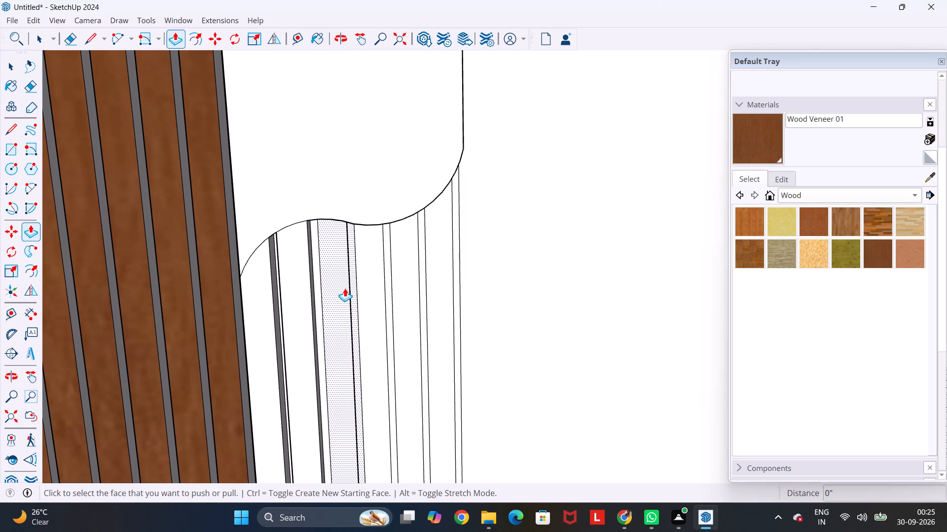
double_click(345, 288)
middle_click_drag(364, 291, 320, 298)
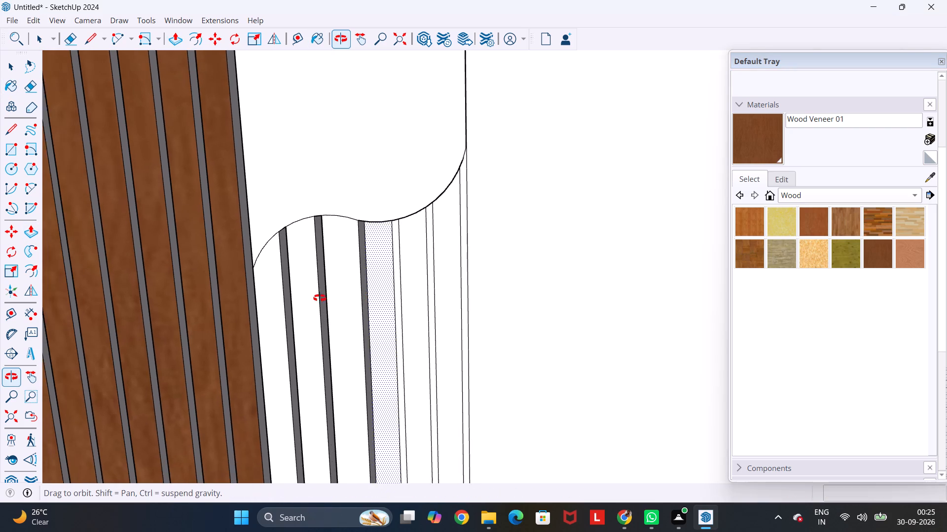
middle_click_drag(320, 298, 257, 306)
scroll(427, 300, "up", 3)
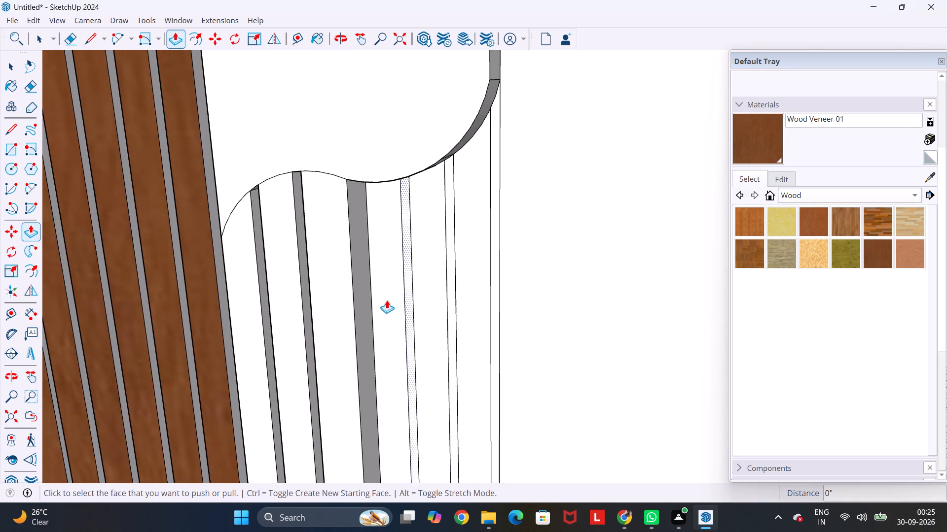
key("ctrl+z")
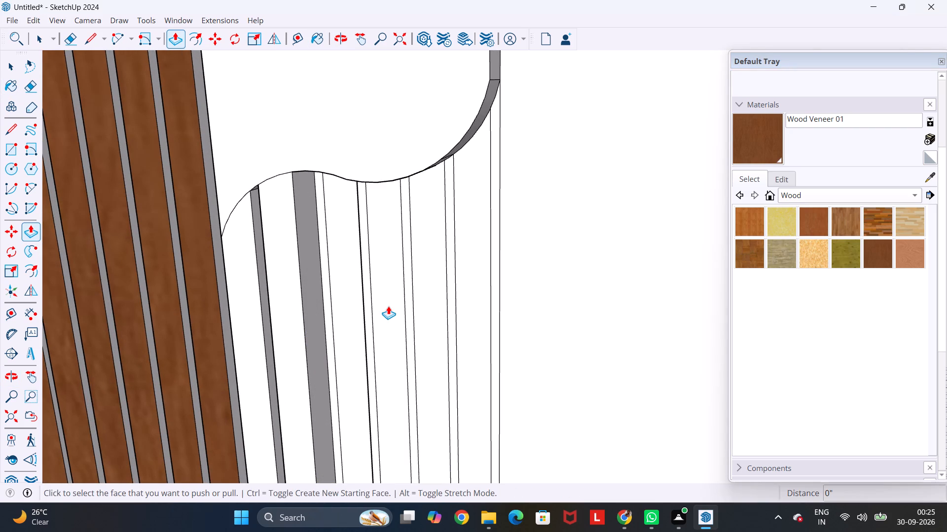
Draw a line about 3/16" long from the top of the third strip's unfinished layout line up to the S-curve edge.
scroll(336, 295, "up", 4)
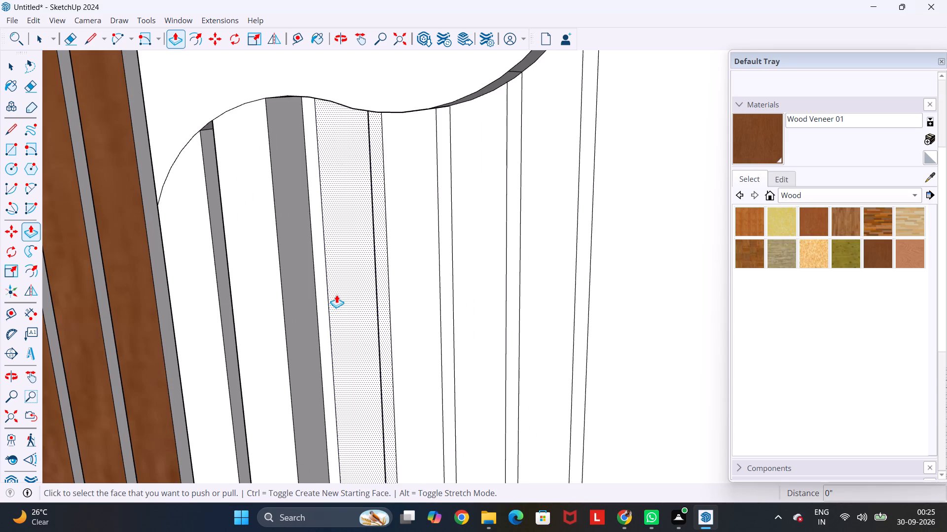
scroll(336, 295, "down", 5)
middle_click_drag(382, 321, 462, 318)
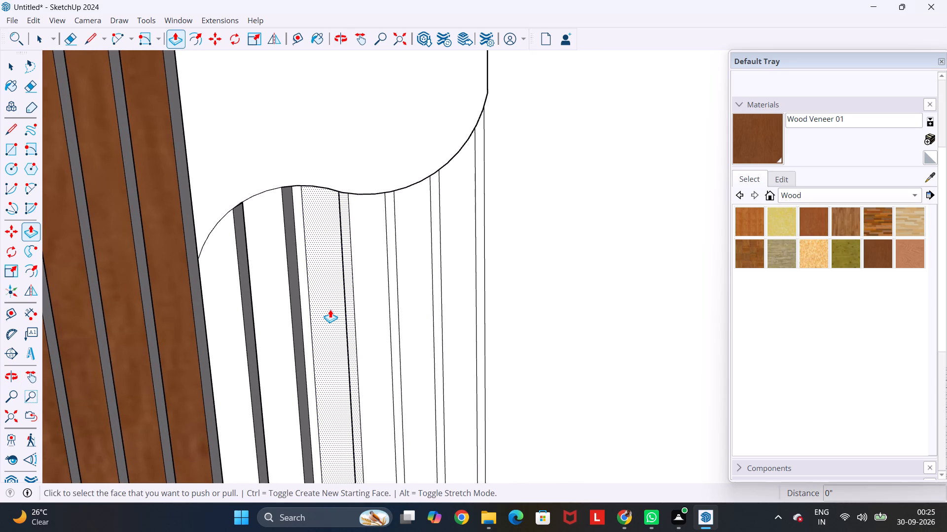
key("Escape")
scroll(330, 309, "down", 10)
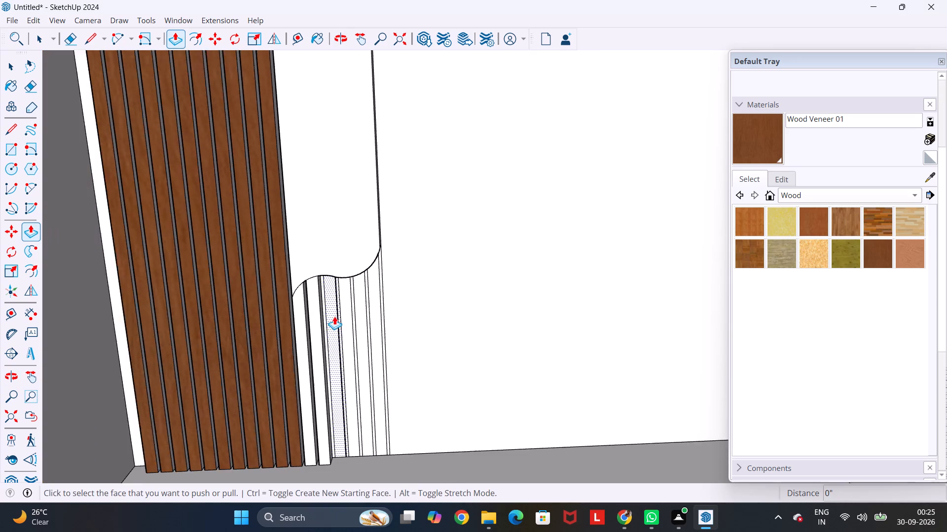
scroll(334, 316, "down", 4)
scroll(340, 406, "up", 11)
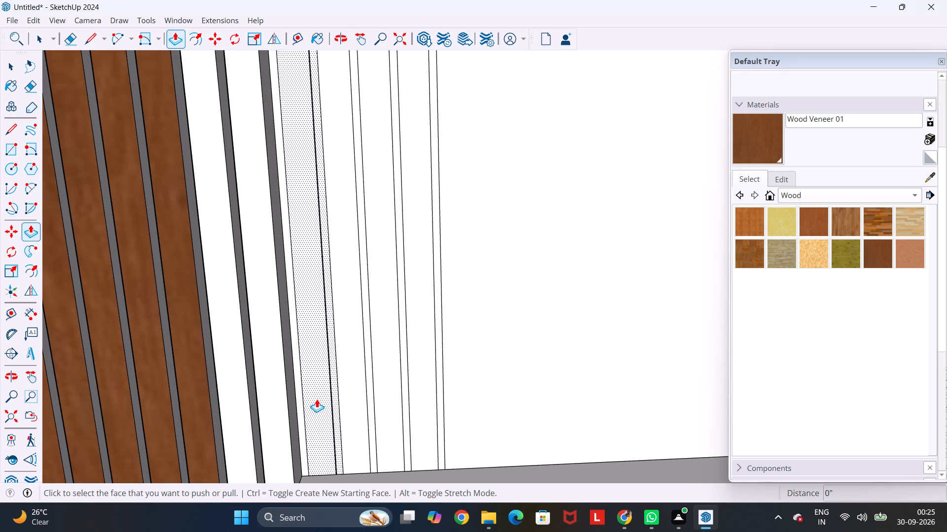
key("Escape")
key("space")
scroll(321, 375, "down", 7)
scroll(324, 195, "up", 5)
middle_click_drag(313, 249, 307, 186)
scroll(312, 233, "up", 1)
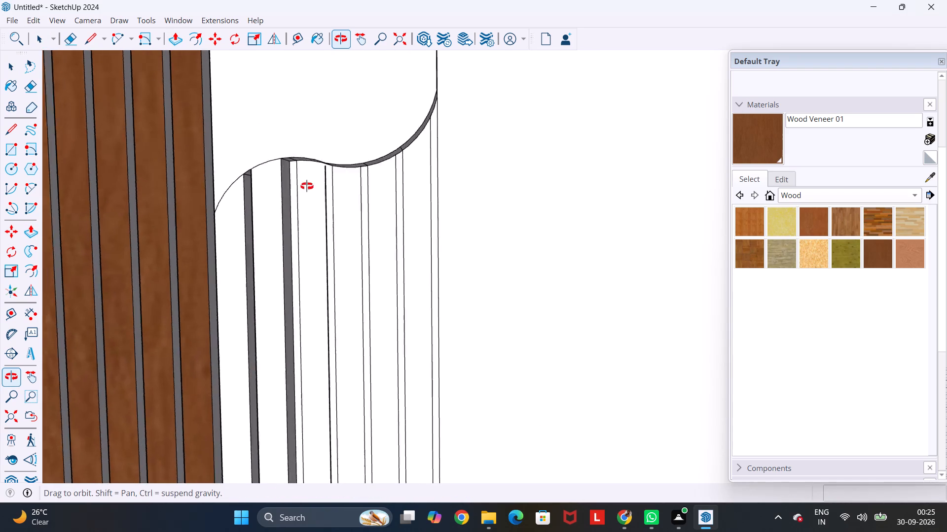
middle_click_drag(307, 186, 302, 112)
scroll(338, 186, "up", 5)
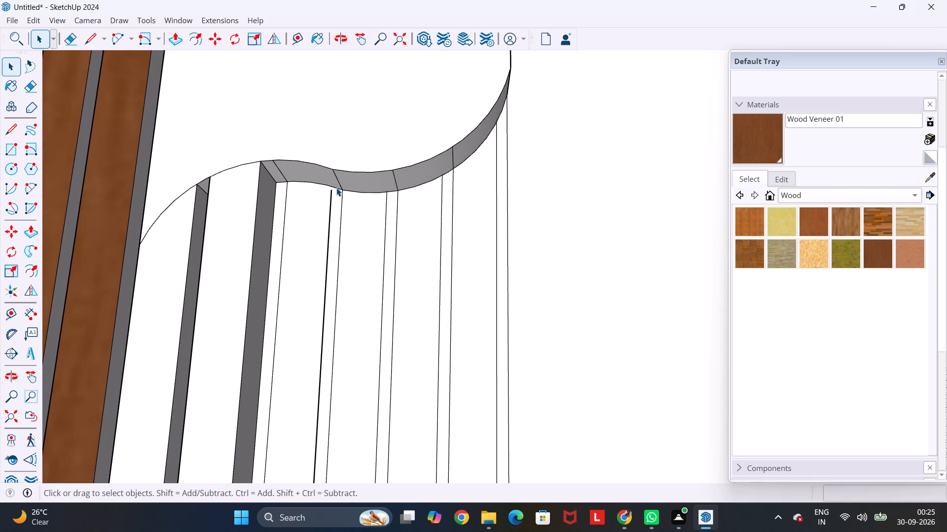
key("l")
scroll(329, 192, "up", 7)
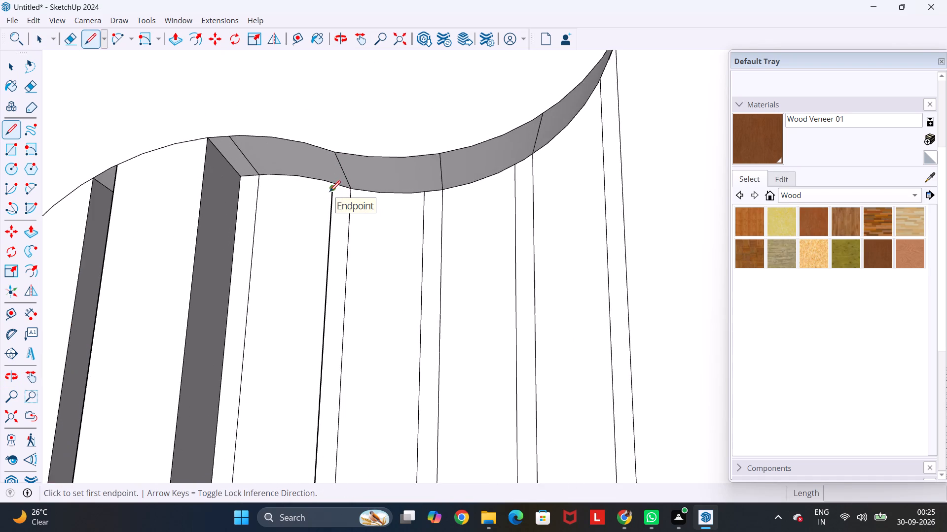
scroll(329, 192, "up", 3)
left_click(336, 187)
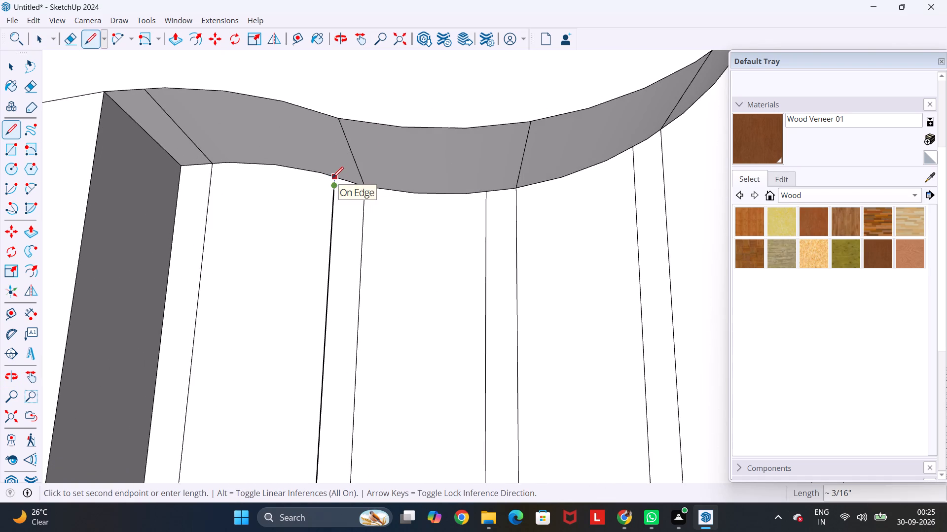
left_click(332, 178)
key("Escape")
Push/Pull the four remaining strip faces below the S-curve out 3", flush with the panel above.
scroll(332, 179, "down", 12)
key("p")
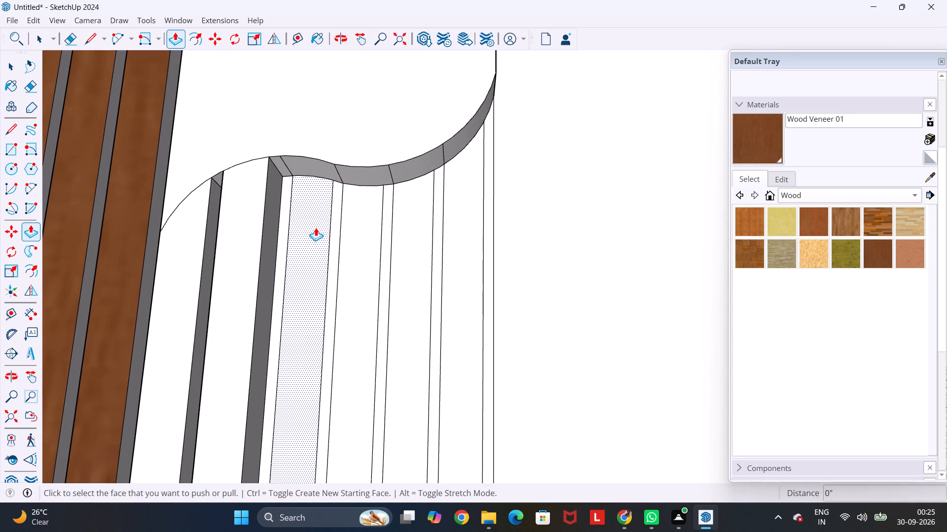
left_click(314, 231)
left_click(257, 249)
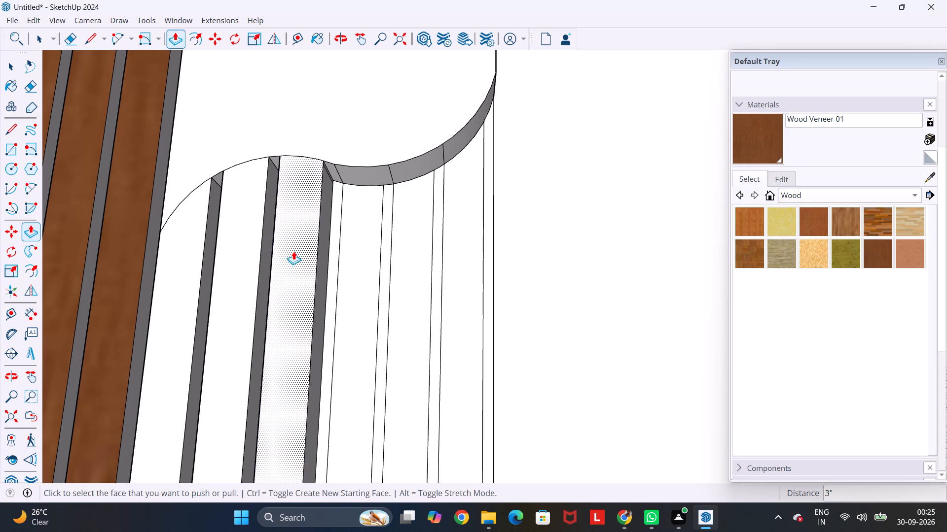
double_click(356, 257)
double_click(416, 248)
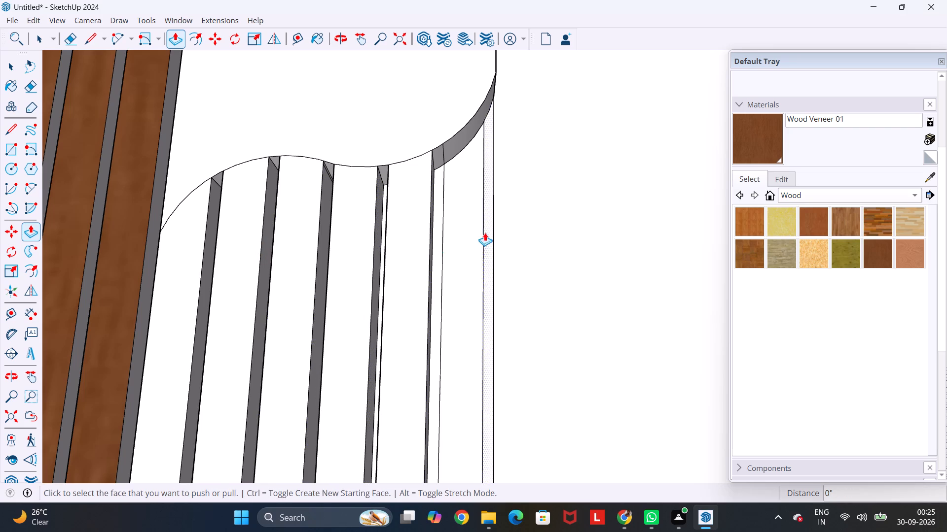
double_click(466, 238)
Examine the strip and S-curve panel arrangement on the back wall from the open front of the room.
scroll(466, 237, "down", 19)
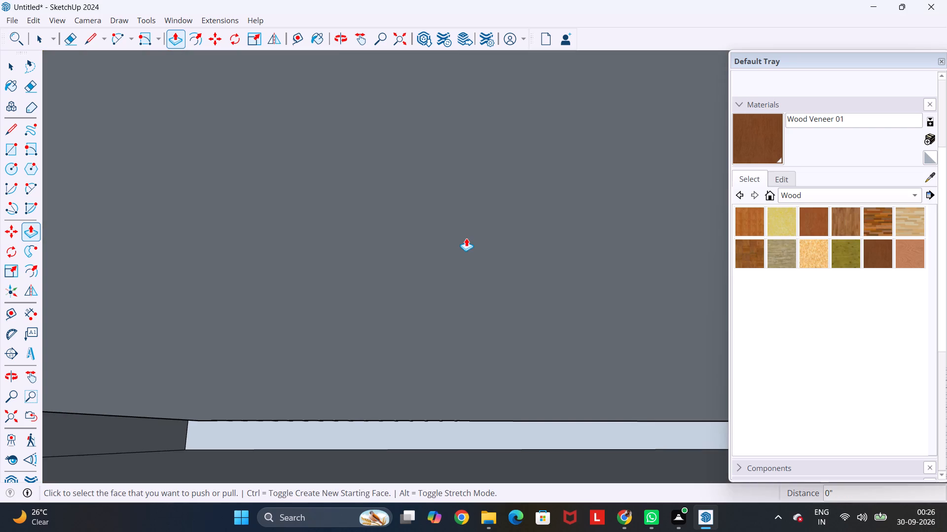
left_click(395, 41)
scroll(395, 41, "down", 4)
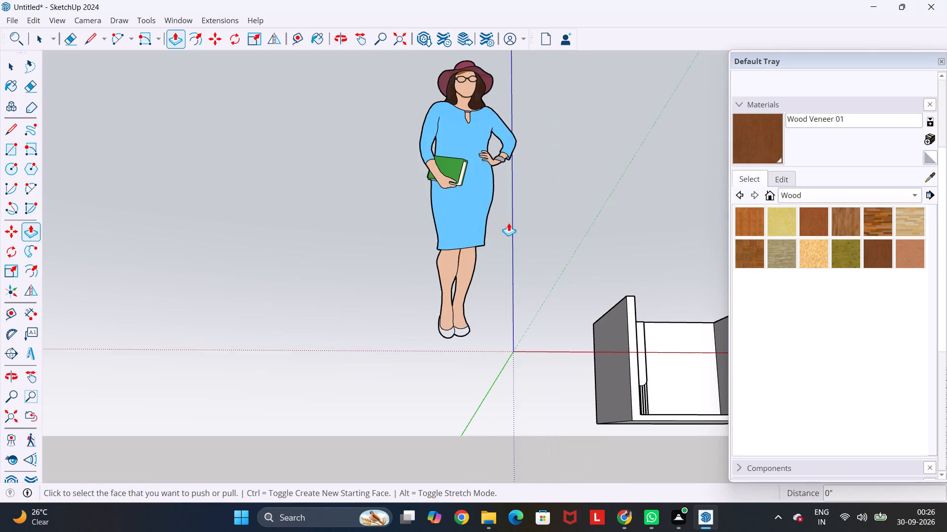
scroll(566, 291, "down", 7)
middle_click_drag(661, 340, 536, 411)
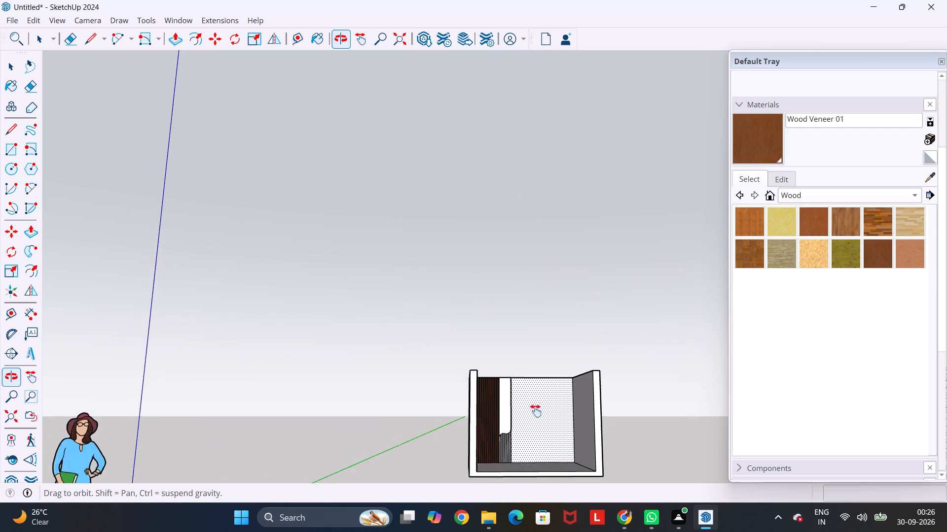
middle_click_drag(536, 411, 533, 428)
middle_click_drag(532, 428, 507, 460)
scroll(507, 460, "up", 4)
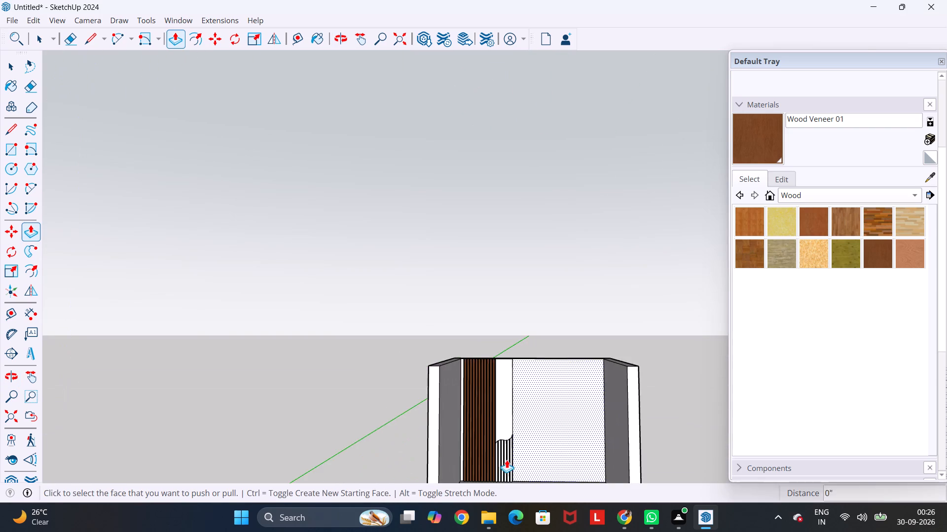
scroll(507, 460, "up", 6)
middle_click_drag(509, 456, 470, 361, "shift")
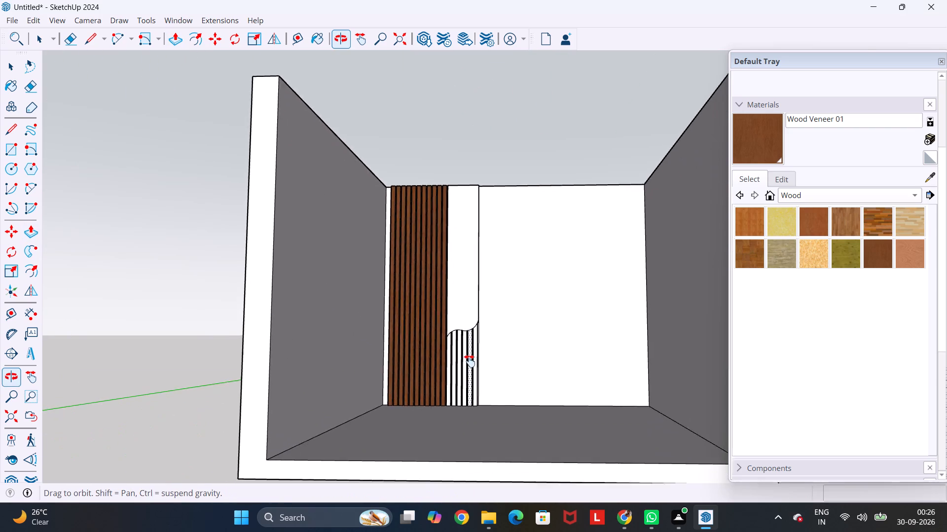
middle_click_drag(470, 361, 469, 358, "shift")
scroll(469, 358, "down", 2, "shift")
middle_click_drag(488, 330, 502, 392)
scroll(502, 392, "up", 1)
Browse the Patterns material collection for a possible finish.
left_click(913, 196)
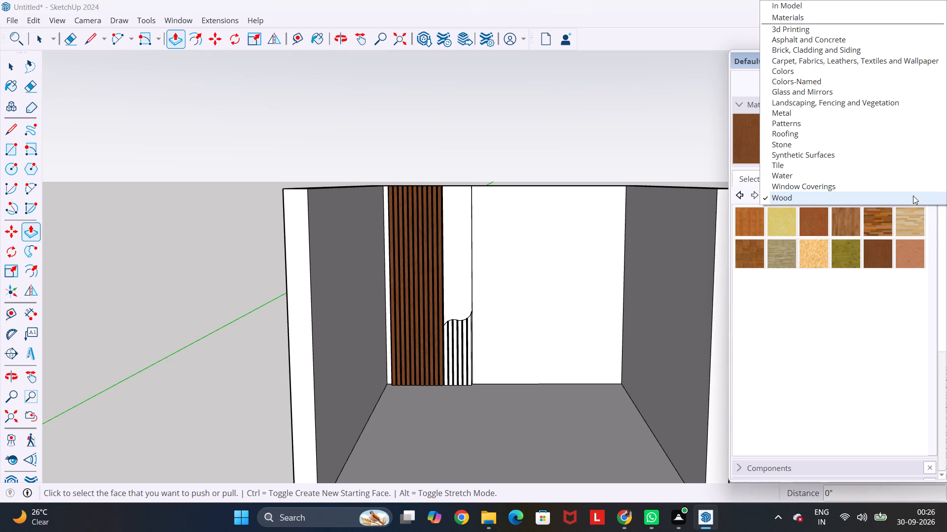
left_click(795, 118)
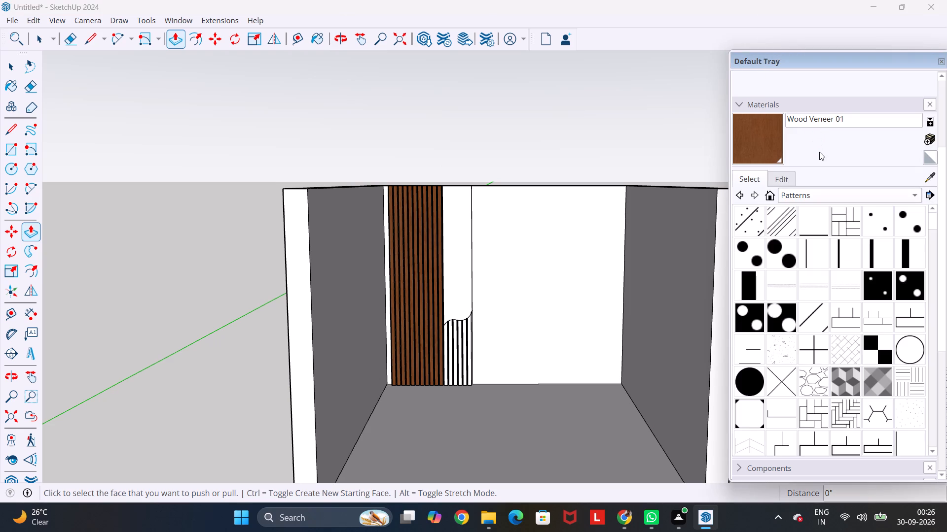
scroll(833, 167, "down", 5)
scroll(847, 216, "down", 7)
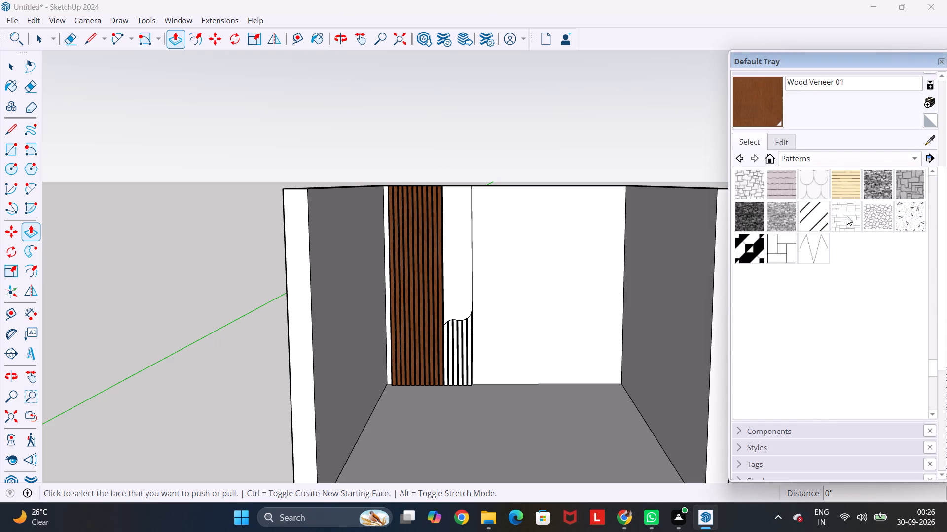
Switch to Chrome and search Google for "MARBLE stone pattern" in a new tab.
left_click(619, 511)
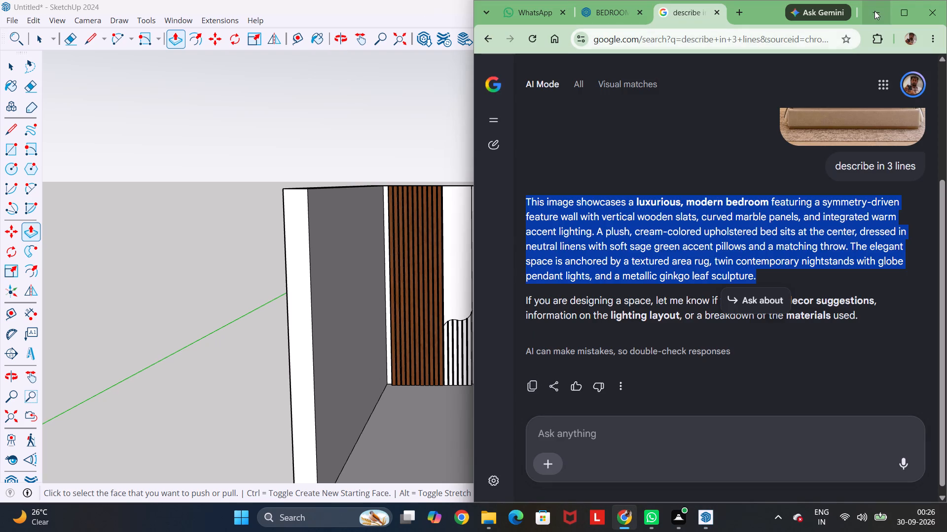
left_click(895, 8)
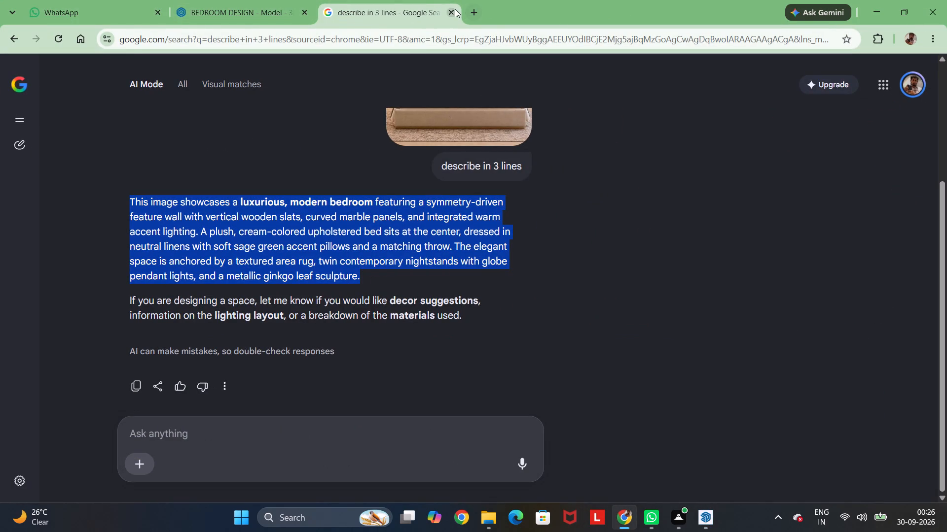
left_click(453, 10)
left_click(323, 8)
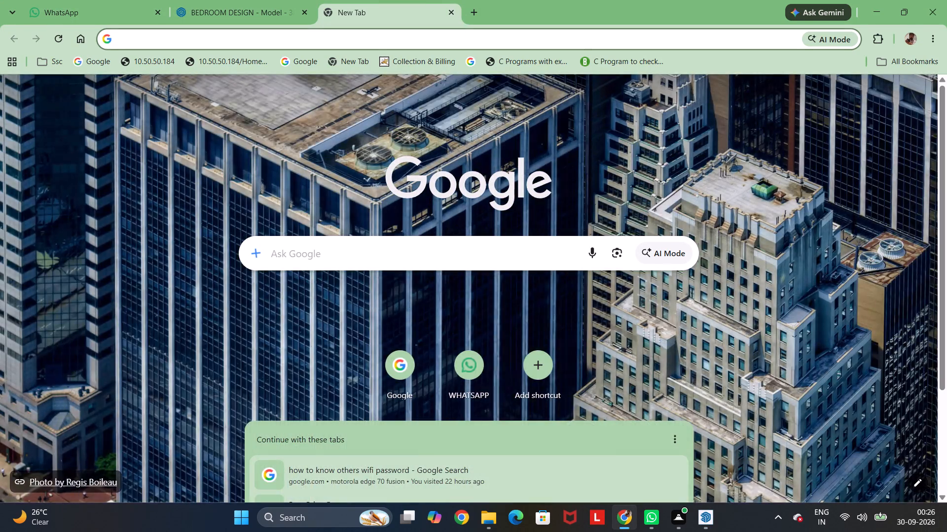
left_click(378, 250)
type("MARBLE")
key("space")
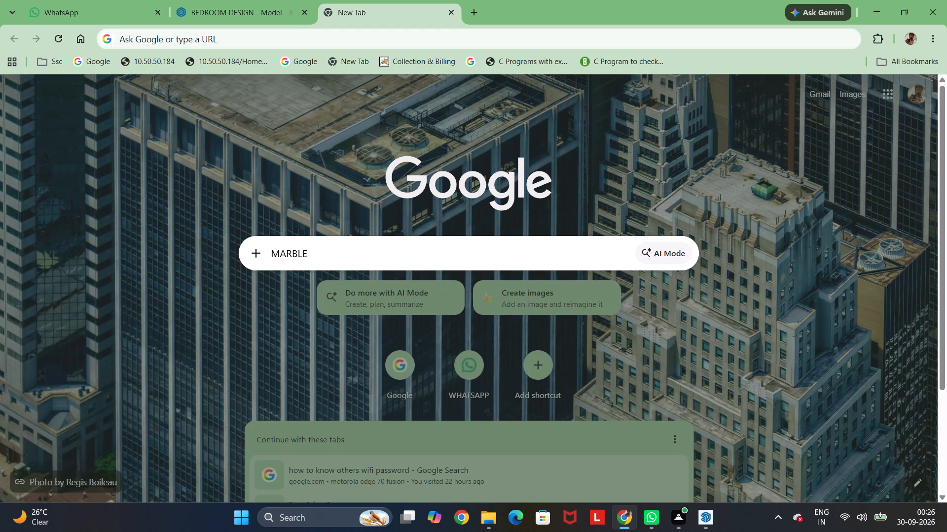
type("stone")
key("space")
type("oa")
key("BackSpace")
key("BackSpace")
type("pattern")
key("Return")
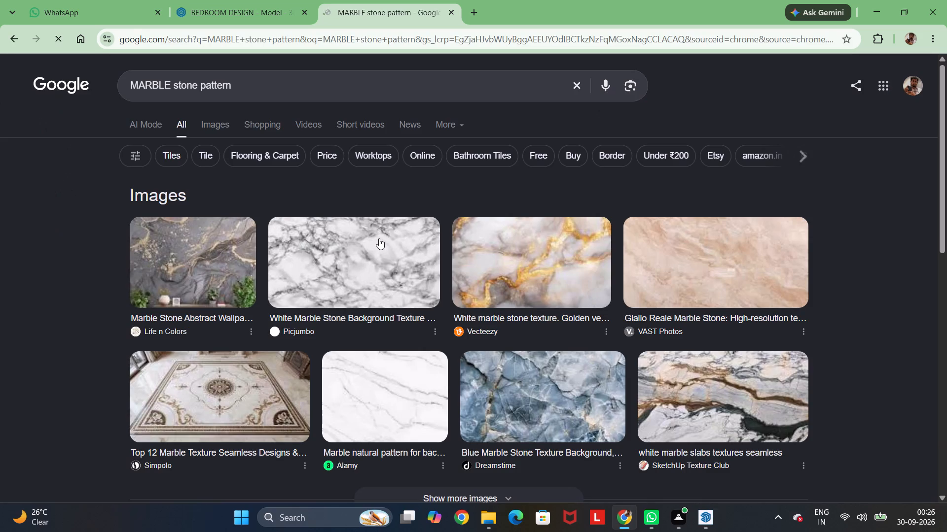
Show the image results for the marble stone pattern search and look through them for a suitable panel finish.
scroll(380, 239, "down", 6)
scroll(384, 244, "up", 5)
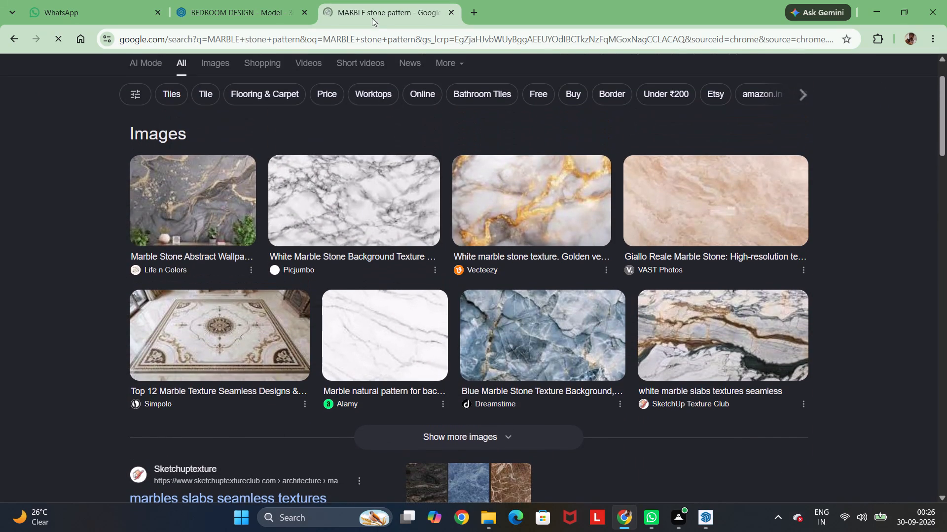
left_click(202, 63)
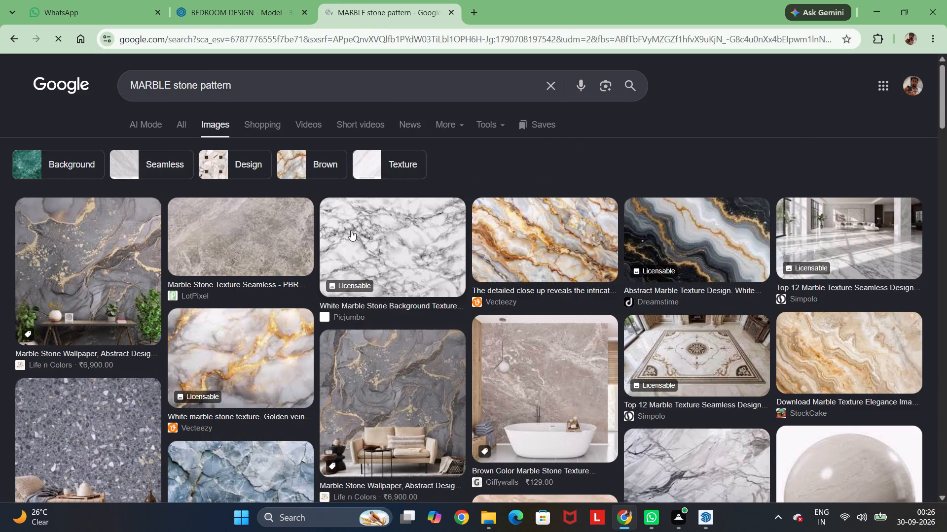
scroll(351, 230, "down", 4)
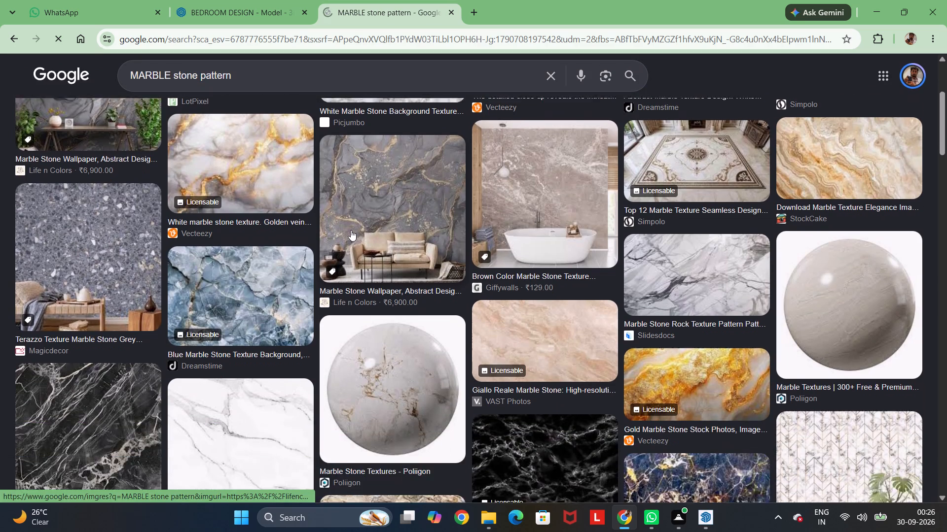
scroll(351, 230, "down", 5)
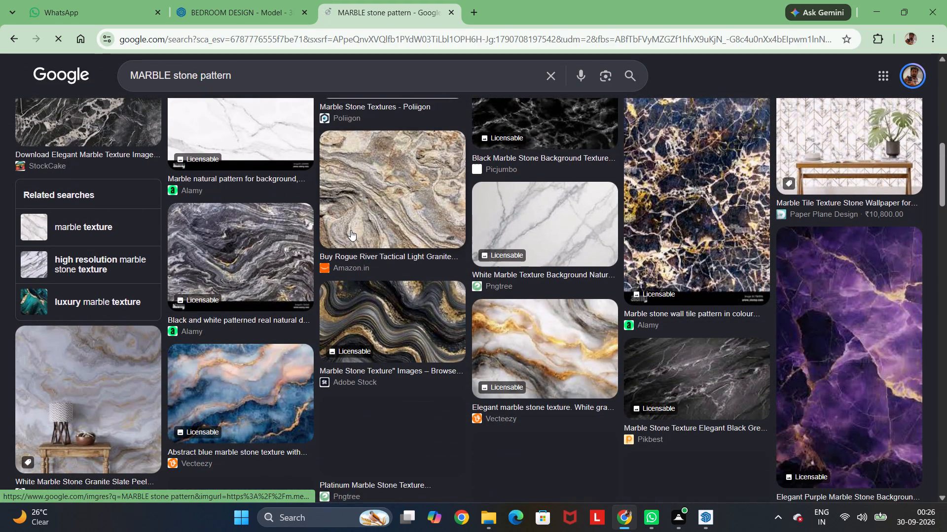
scroll(351, 230, "down", 4)
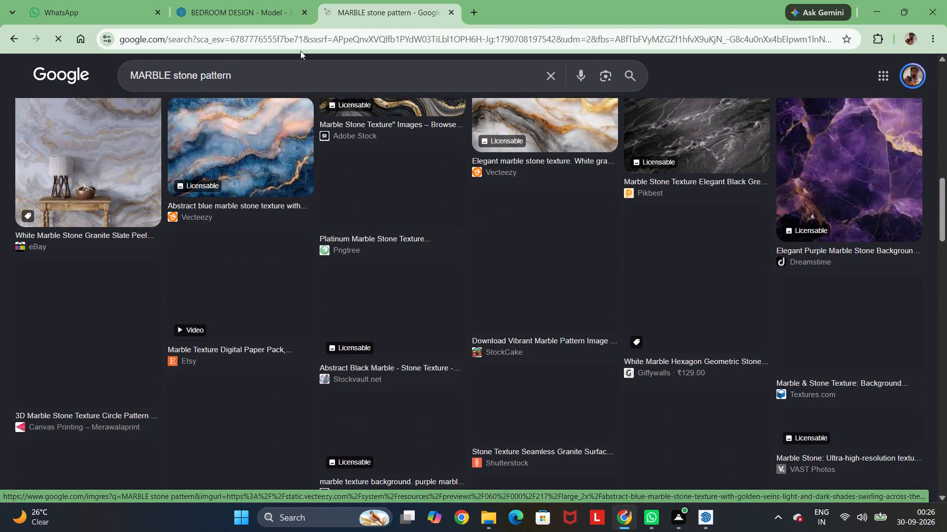
Refine the image search to "MARBLE stone pattern white and gold pattern" and look through the textures.
left_click(282, 71)
key("space")
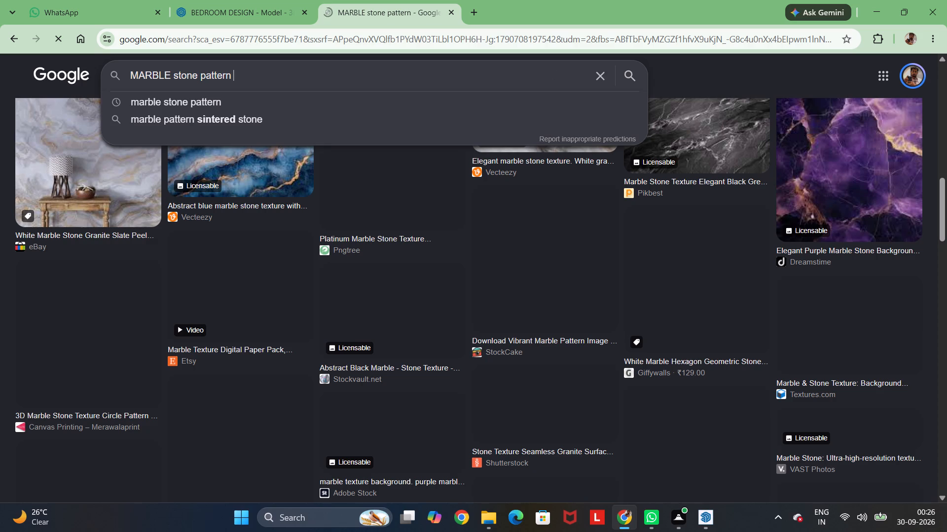
type("white and")
key("space")
type("gold pattern")
key("Return")
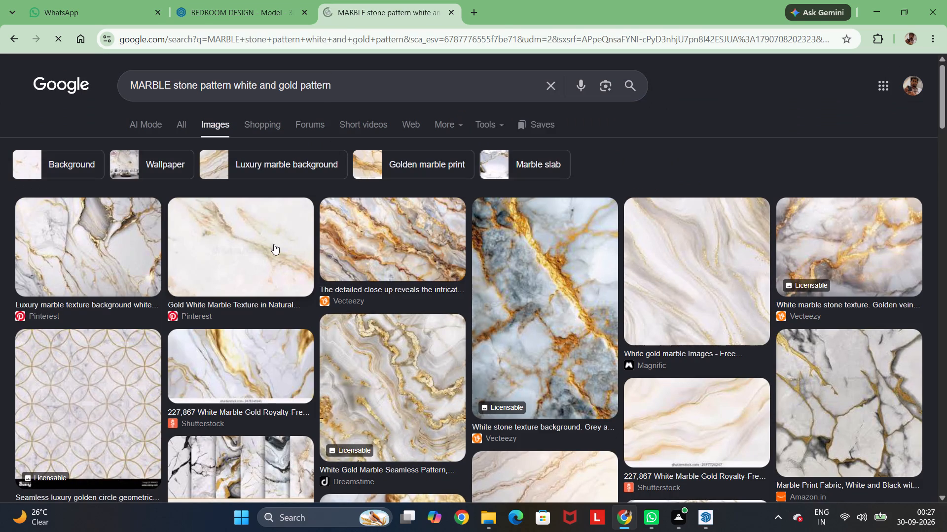
scroll(720, 306, "down", 5)
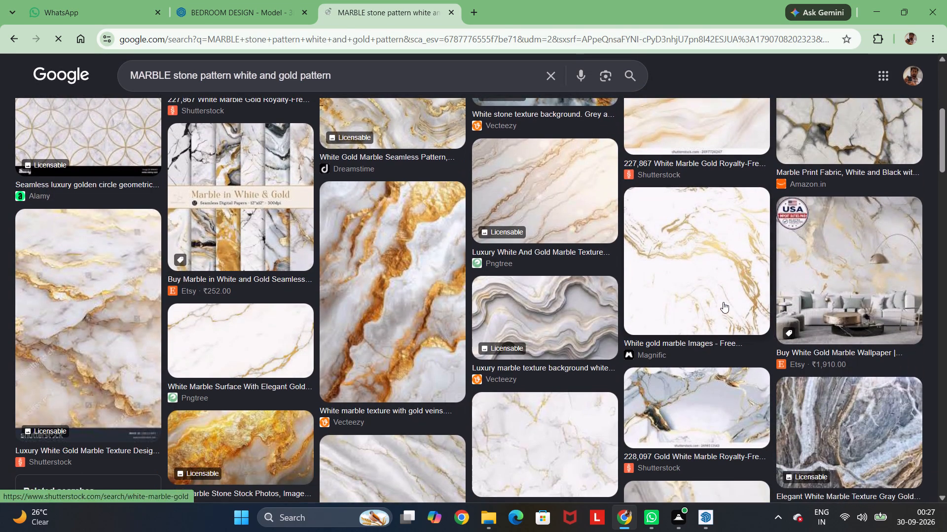
scroll(690, 277, "down", 3)
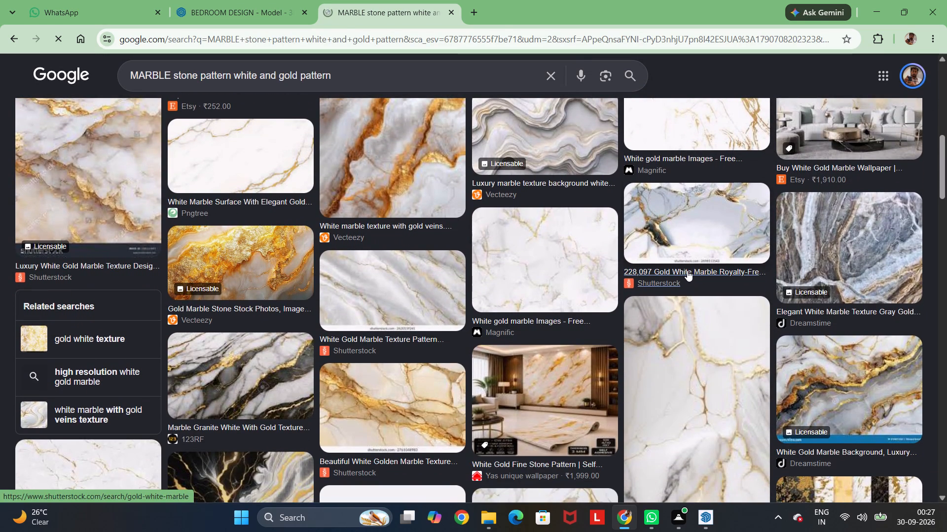
scroll(687, 270, "down", 1)
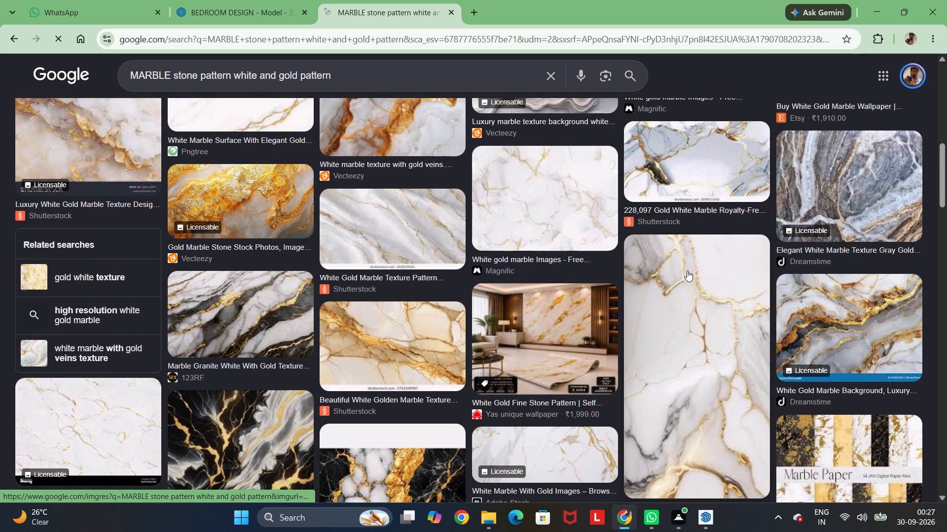
scroll(687, 270, "up", 4)
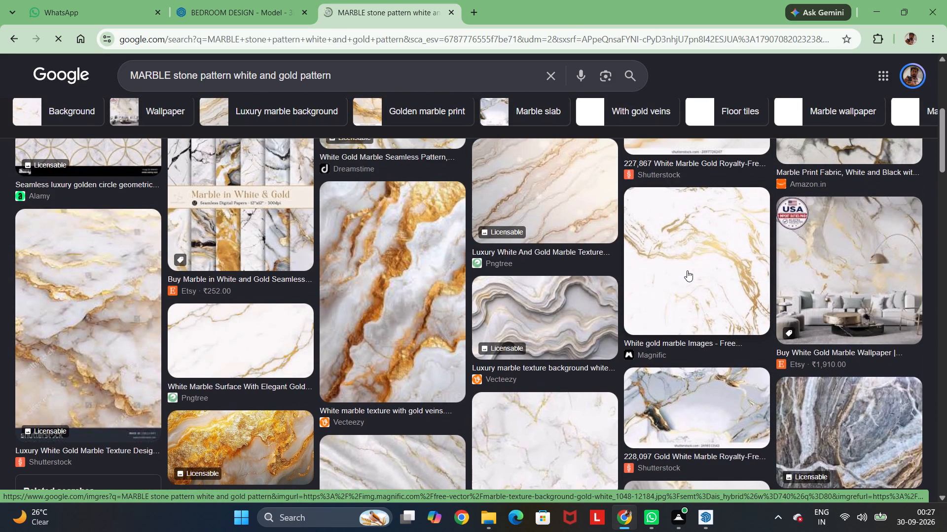
scroll(687, 270, "up", 6)
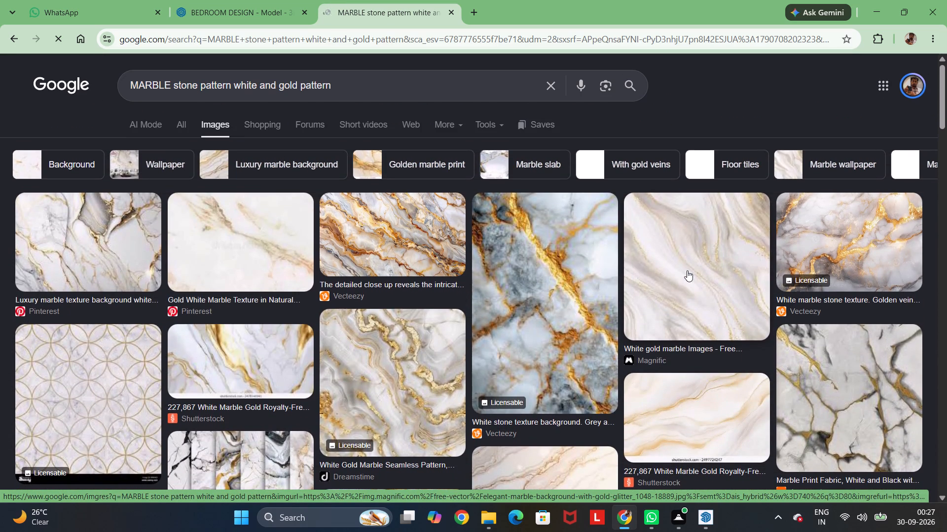
Narrow the image results to "Luxury marble background" and look through the white and gold marble textures.
left_click(307, 173)
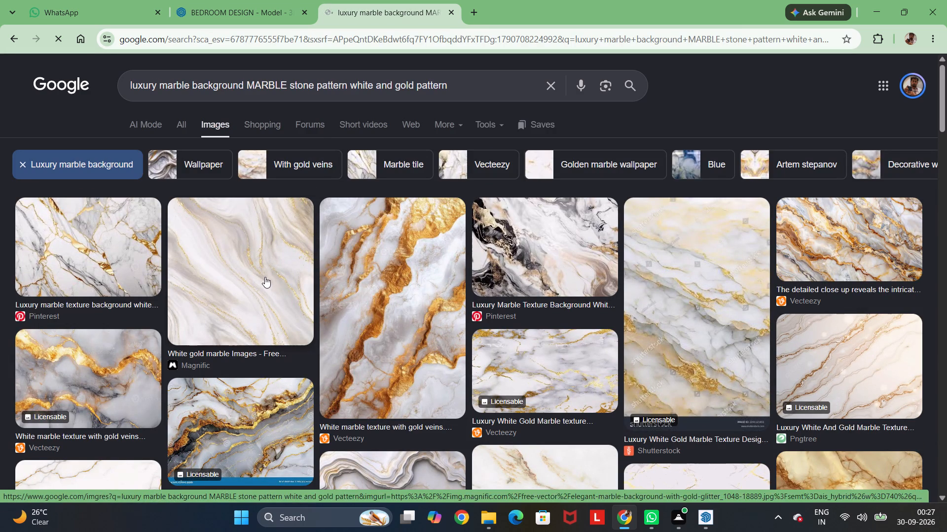
scroll(265, 277, "down", 7)
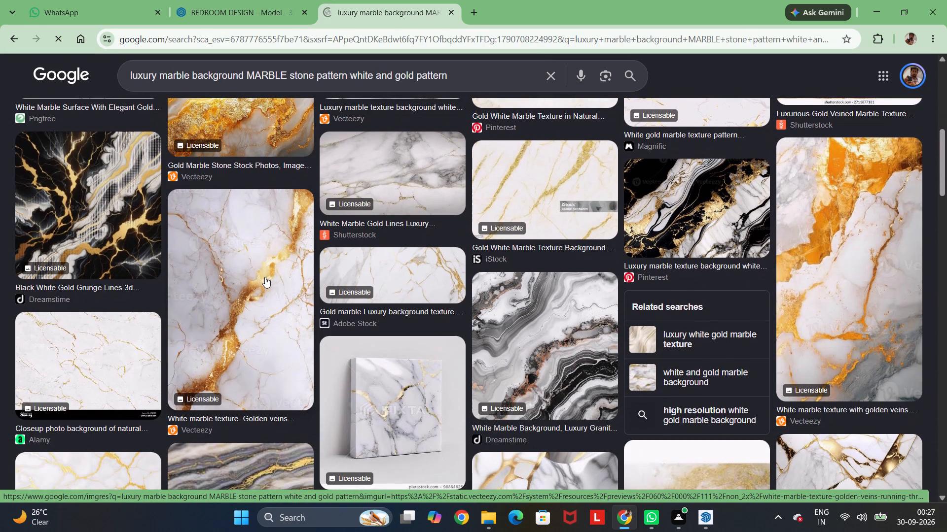
scroll(265, 277, "down", 4)
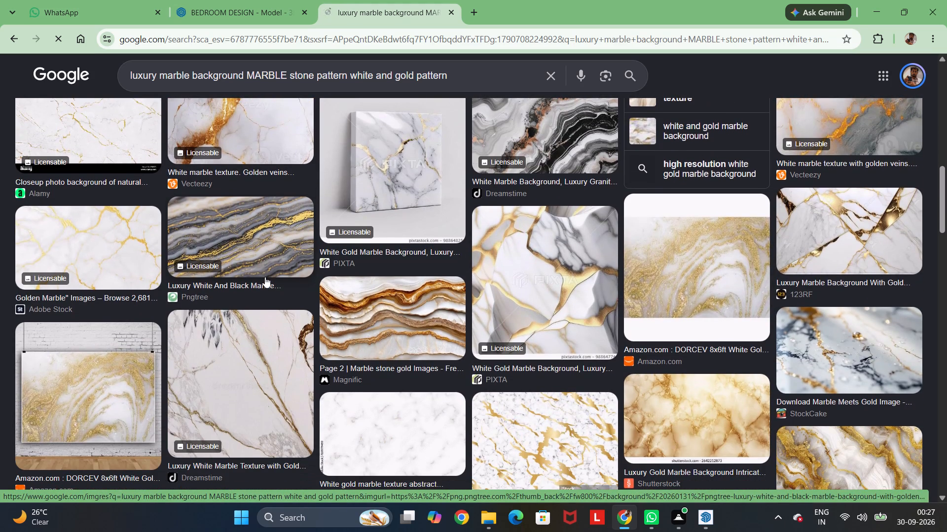
scroll(265, 277, "down", 4)
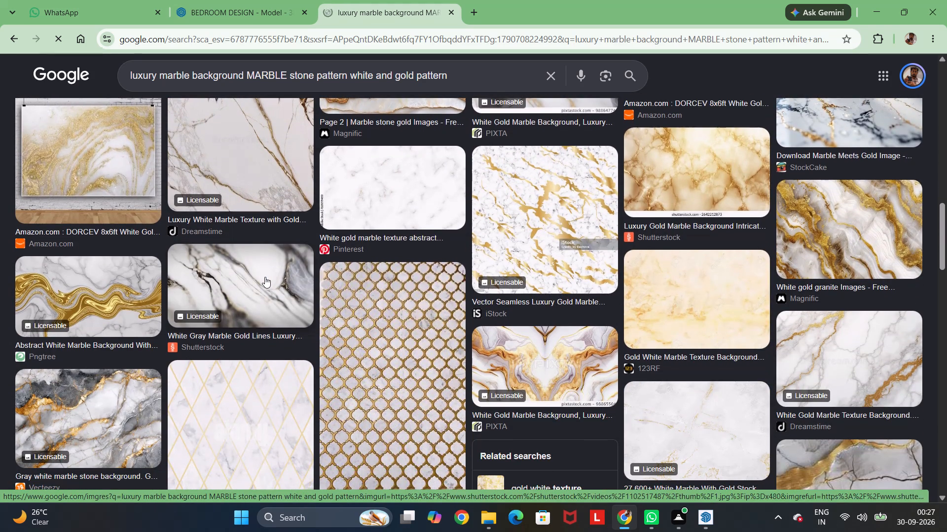
scroll(265, 277, "down", 6)
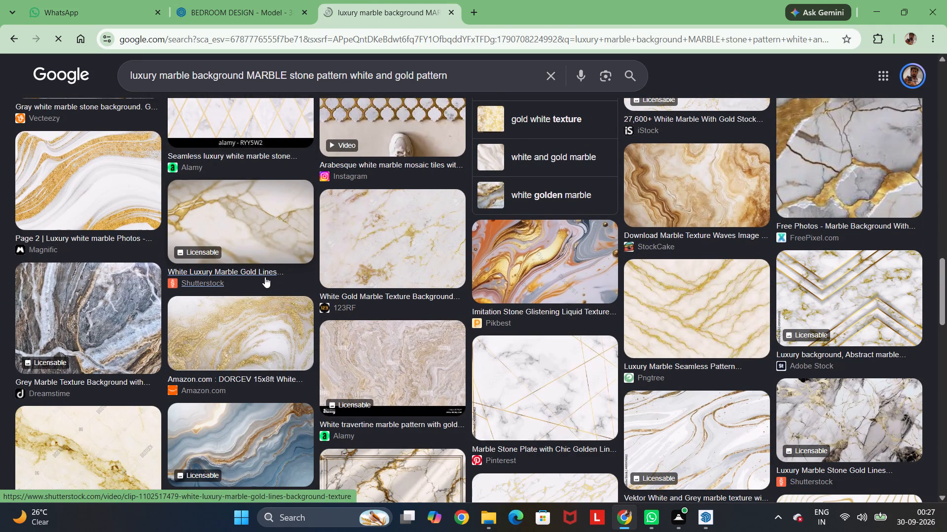
scroll(265, 277, "down", 5)
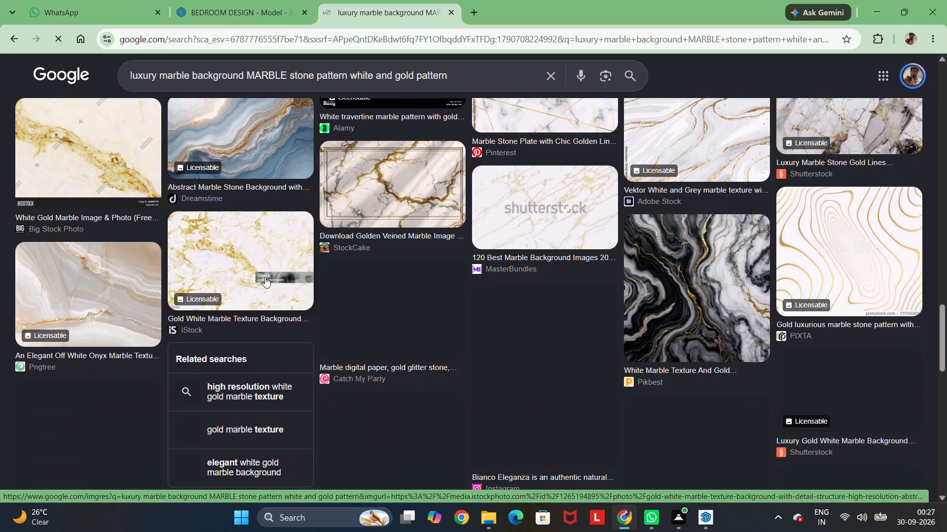
Switch the image results to the related search "white and gold marble texture seamless" and look through the textures.
scroll(265, 277, "down", 3)
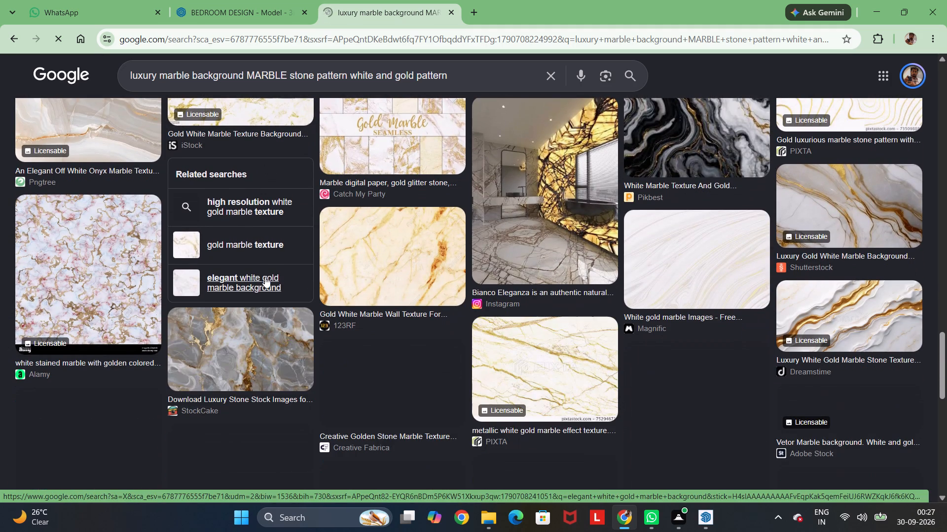
scroll(265, 277, "down", 4)
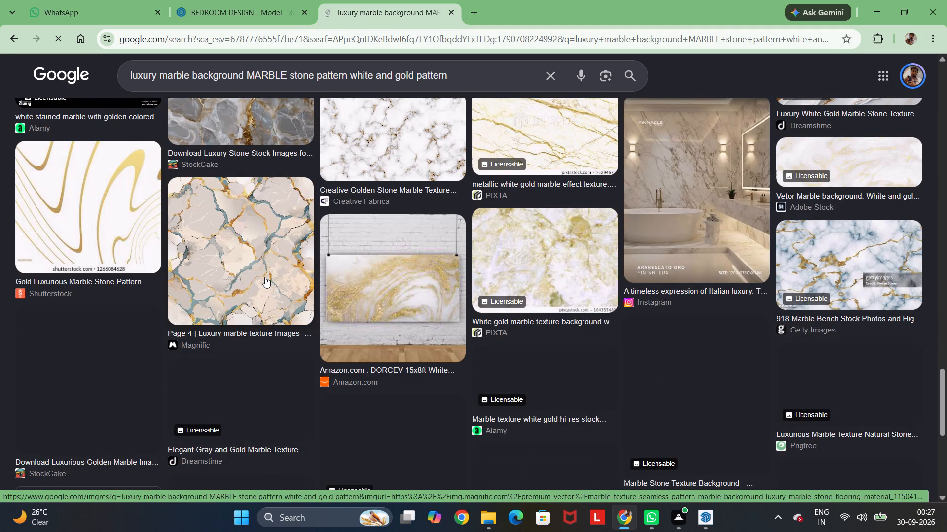
scroll(265, 277, "down", 2)
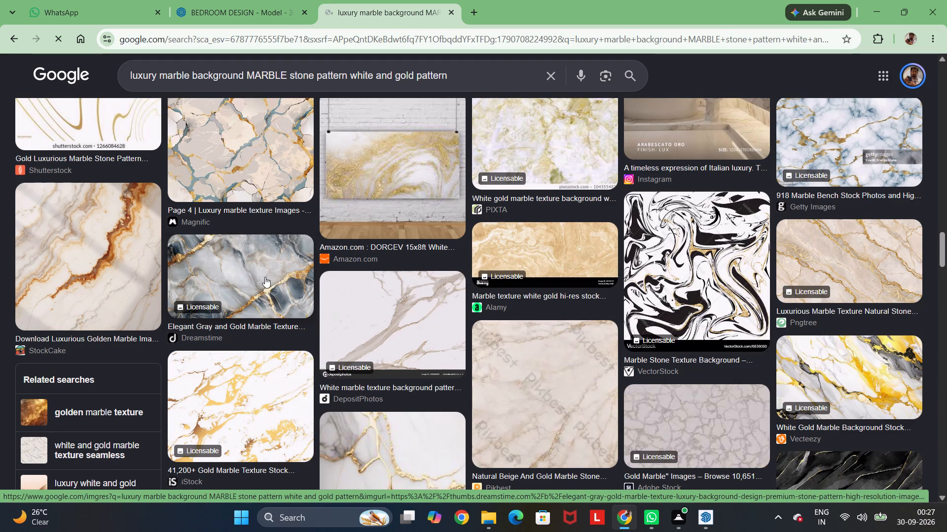
scroll(265, 277, "down", 4)
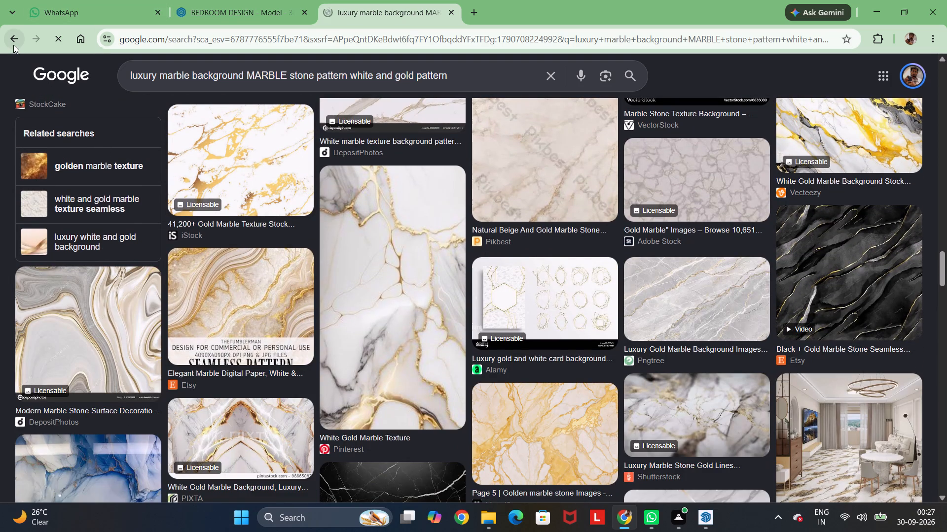
left_click(108, 208)
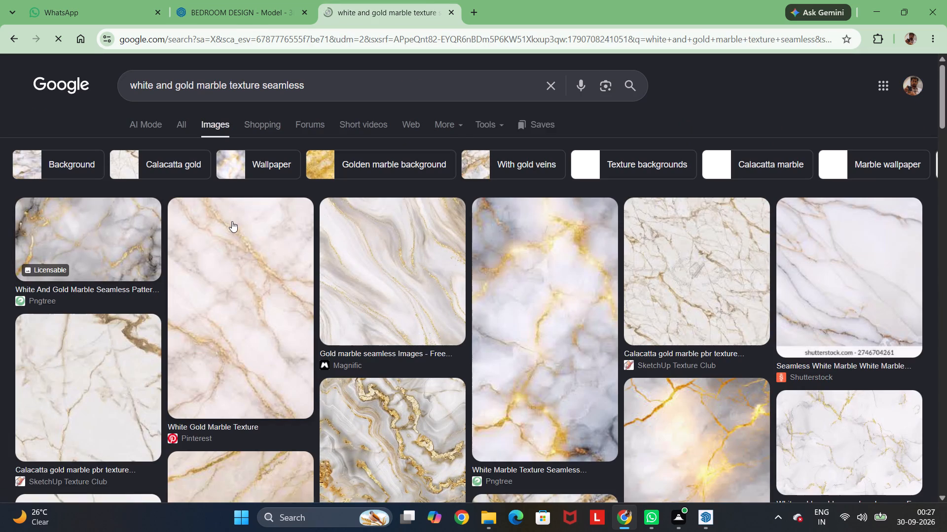
scroll(232, 221, "down", 4)
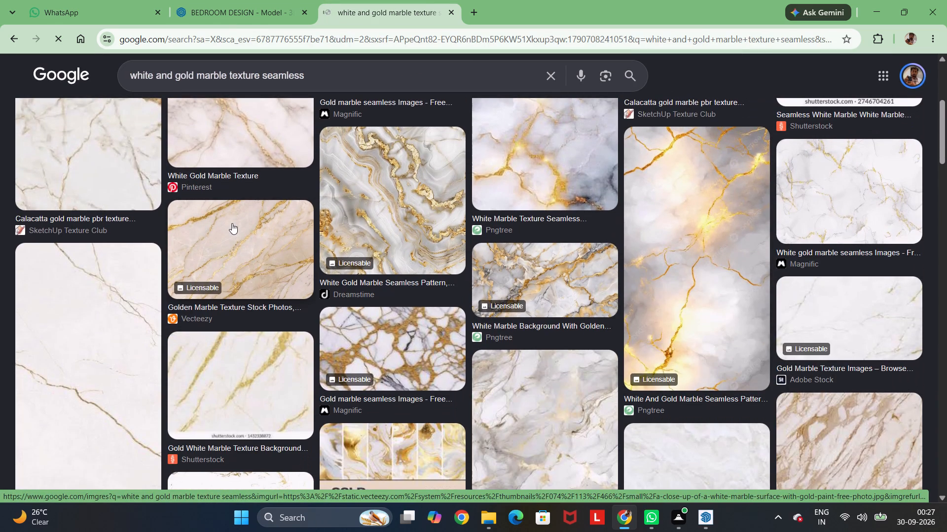
scroll(232, 224, "down", 4)
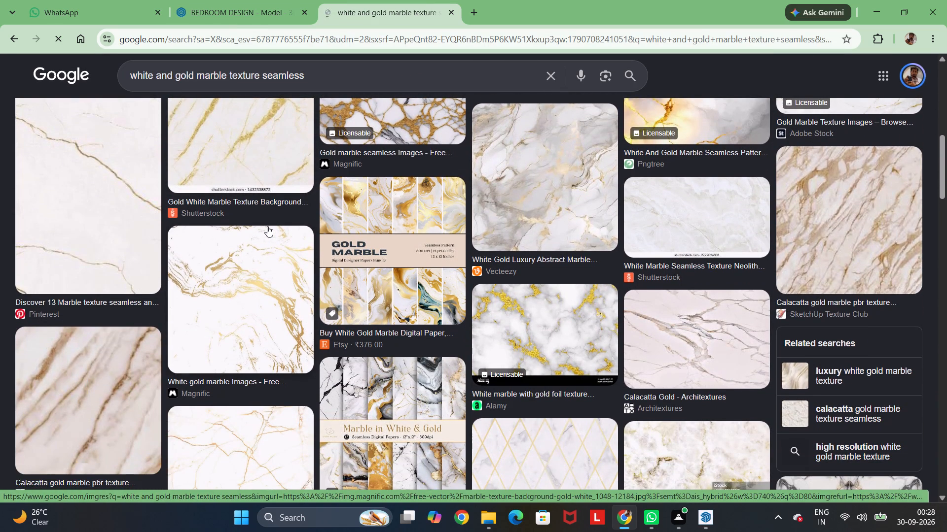
scroll(267, 232, "down", 4)
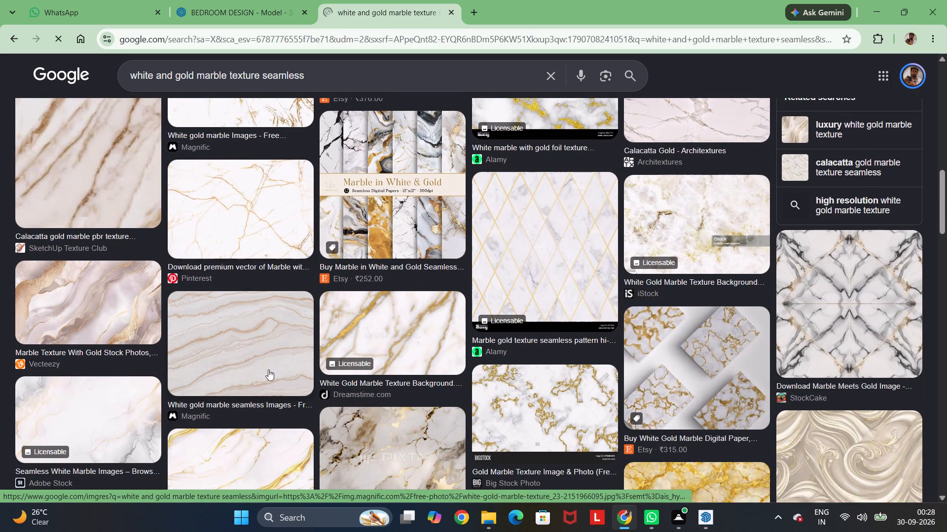
Open the Magnific white marble image with thin wavy gold veins and save it to the Pictures folder.
left_click(252, 333)
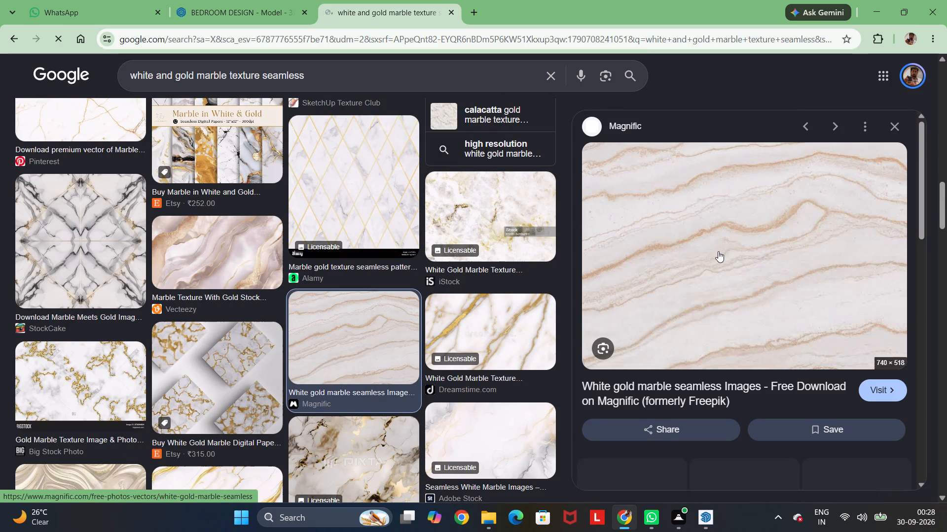
right_click(718, 251)
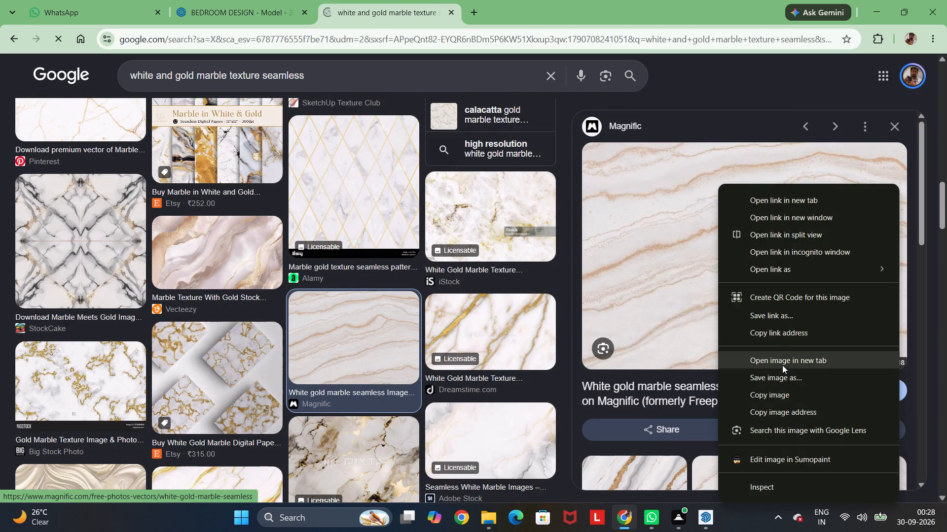
left_click(782, 377)
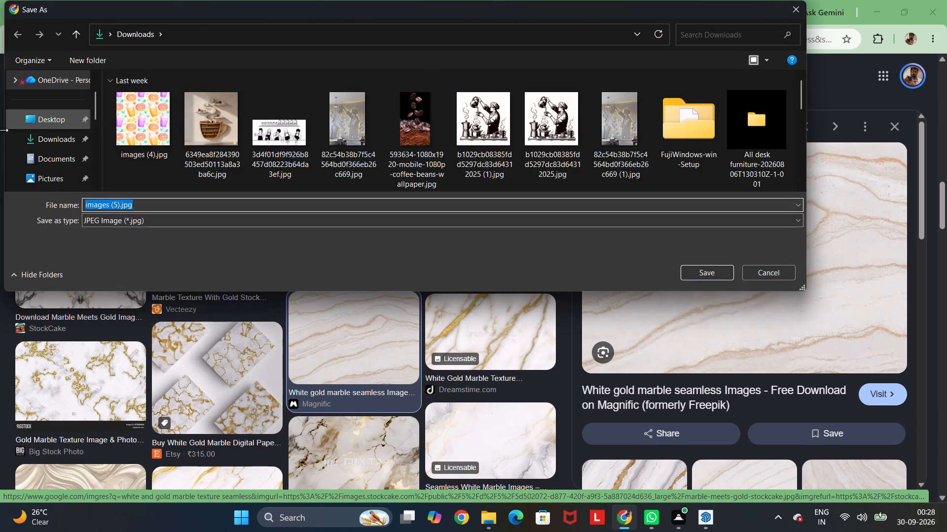
left_click(44, 176)
left_click(693, 273)
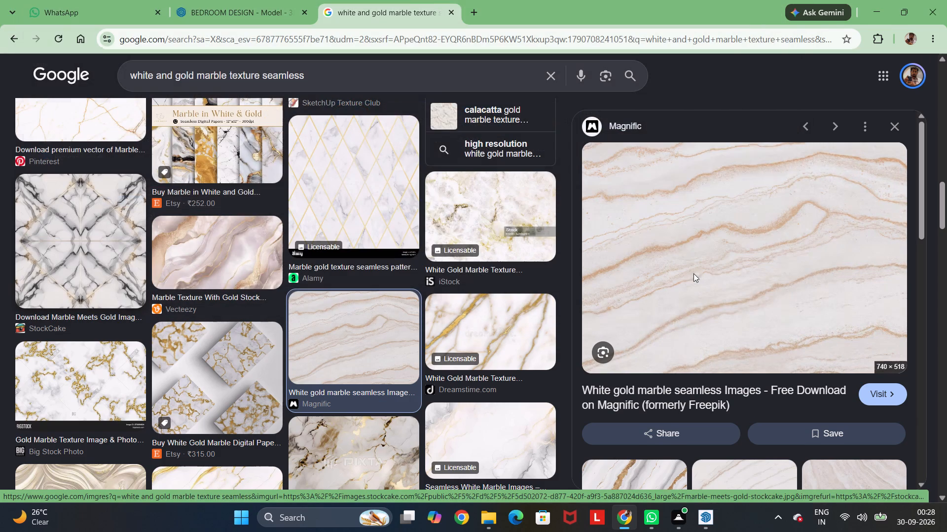
Switch to SketchUp and paint the S-curved panel above the short strips with Sketchy Siding Straight from the Patterns materials.
left_click(706, 522)
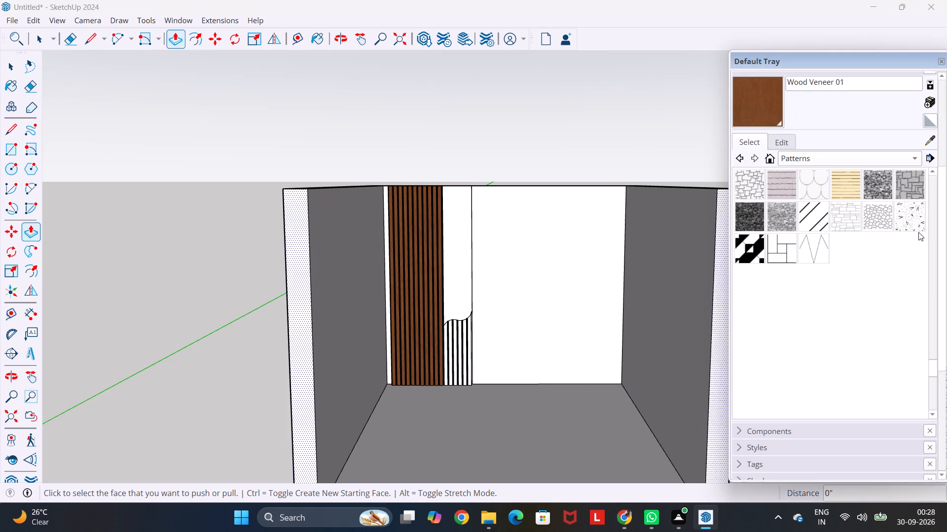
left_click(840, 185)
left_click(464, 231)
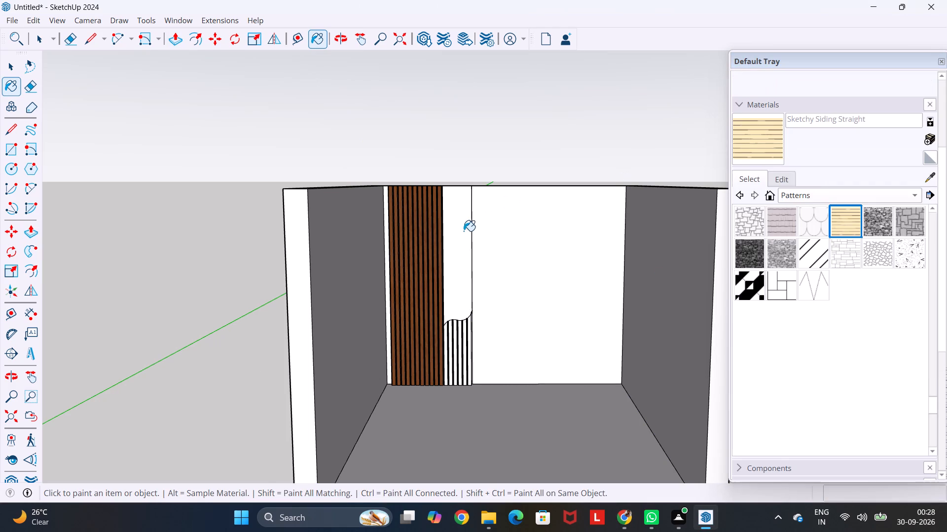
Replace the texture image of Sketchy Siding Straight with images (5).jpg from the Pictures folder.
left_click(777, 184)
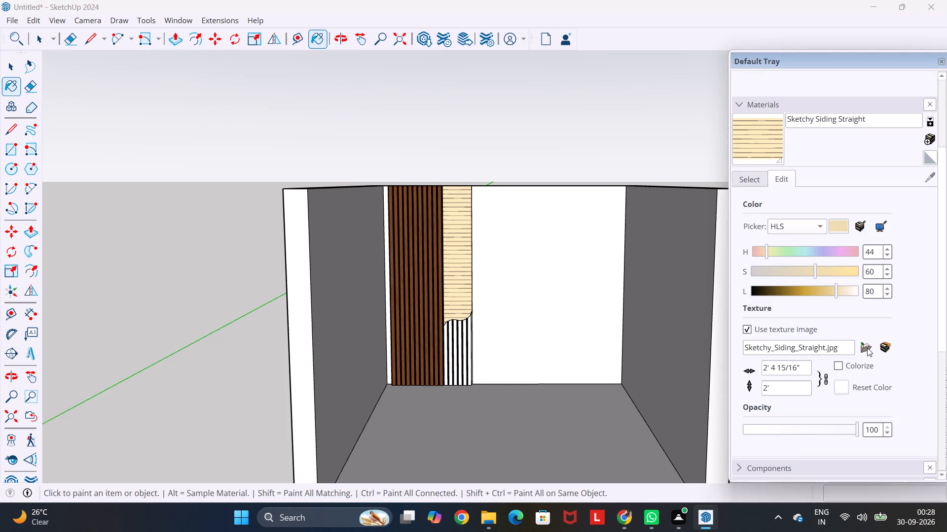
left_click(867, 348)
left_click(37, 196)
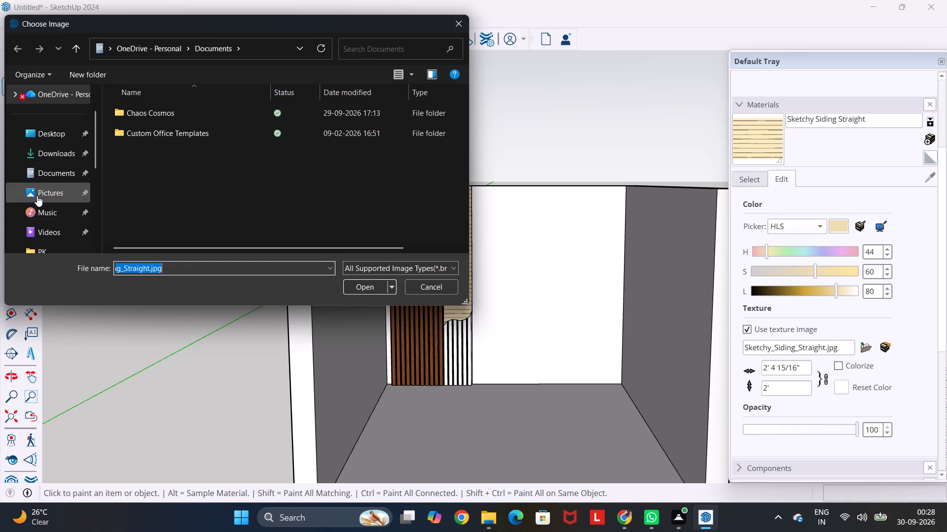
scroll(370, 199, "down", 4)
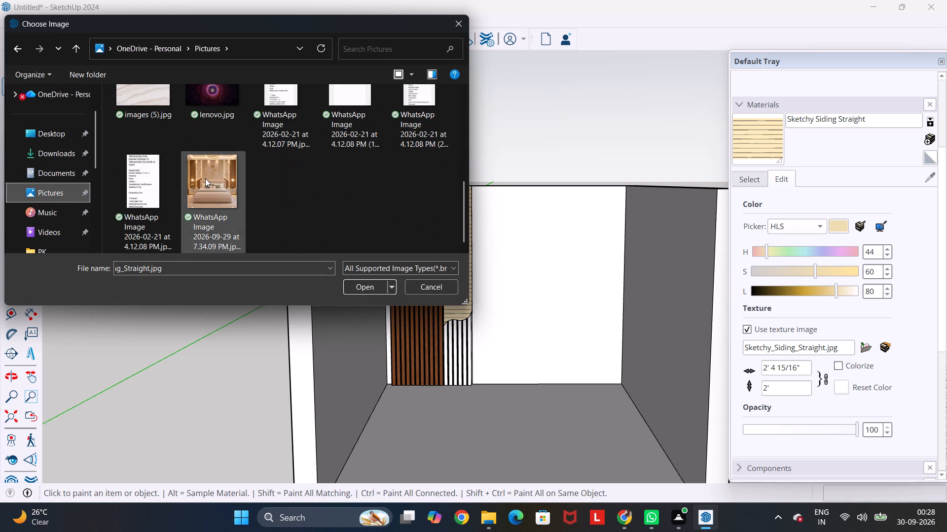
scroll(258, 167, "up", 5)
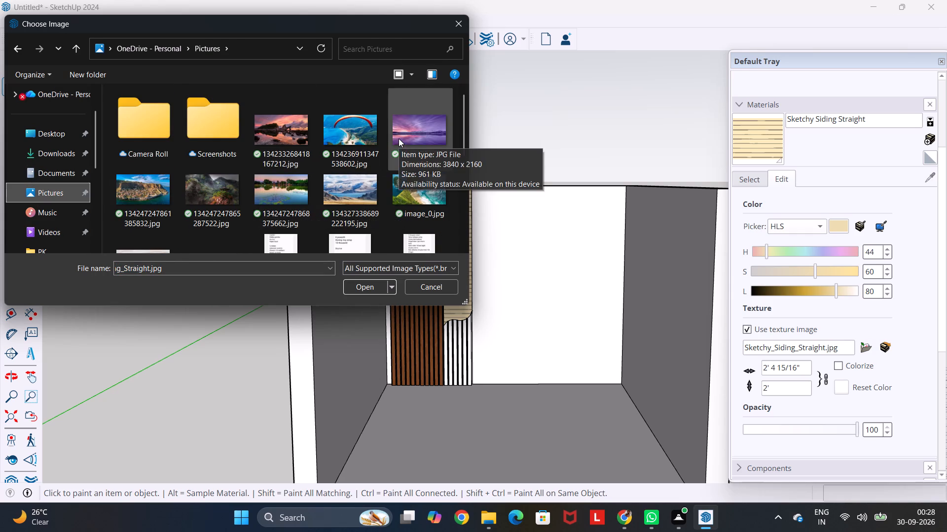
scroll(399, 132, "down", 1)
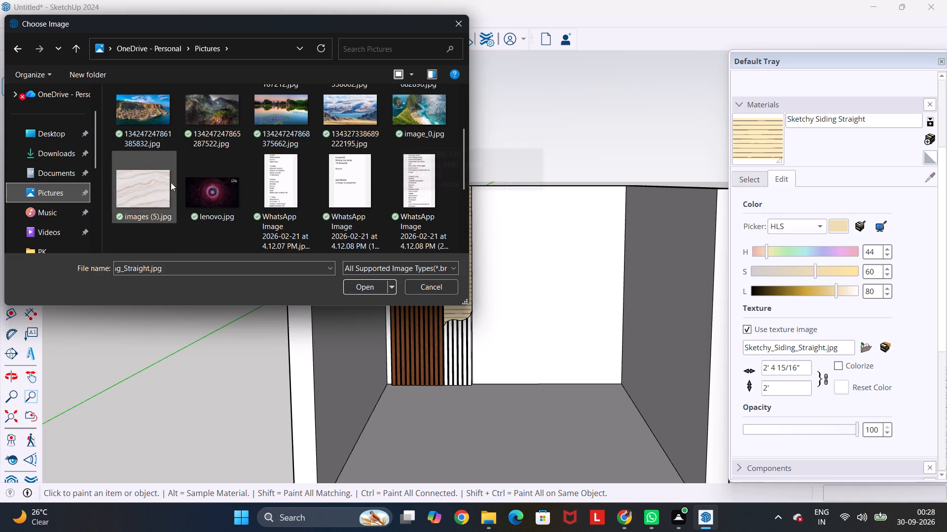
left_click(152, 182)
left_click(364, 294)
Reposition the marble texture on the S-curved panel, enlarging it and rotating it slightly counterclockwise so the veins rise diagonally.
scroll(469, 245, "up", 2)
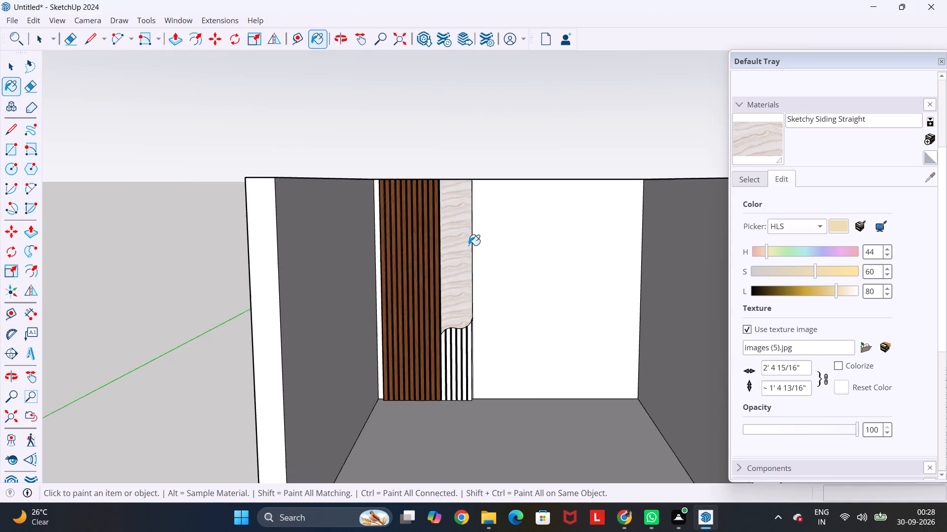
scroll(469, 245, "up", 6)
right_click(454, 240)
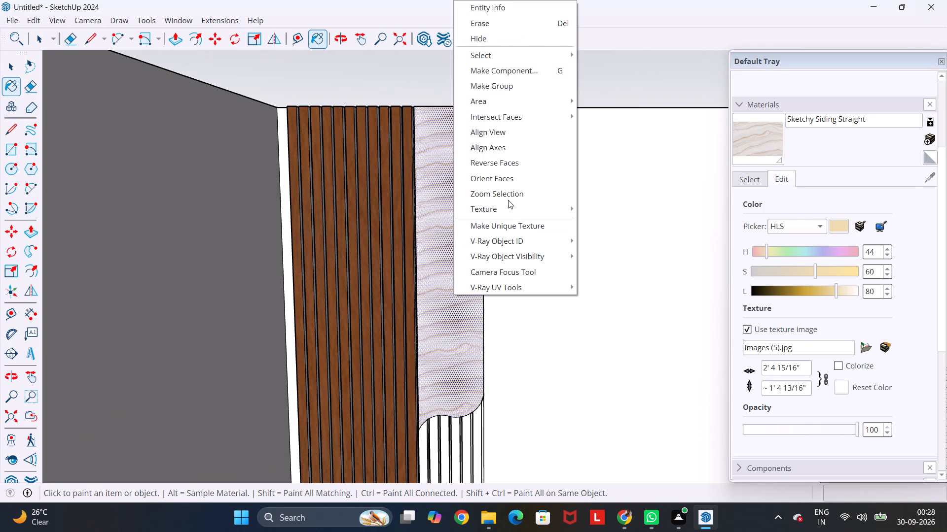
left_click(508, 205)
left_click(622, 210)
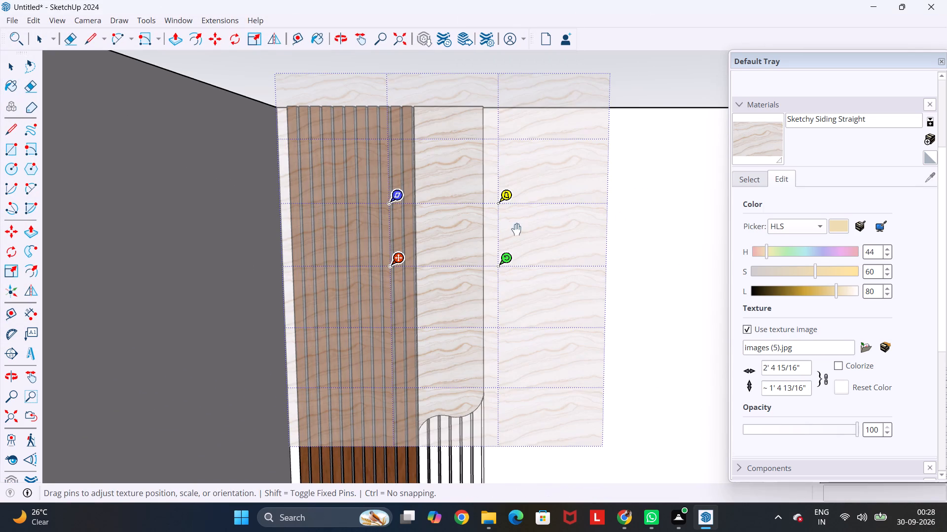
middle_click_drag(553, 253, 554, 232)
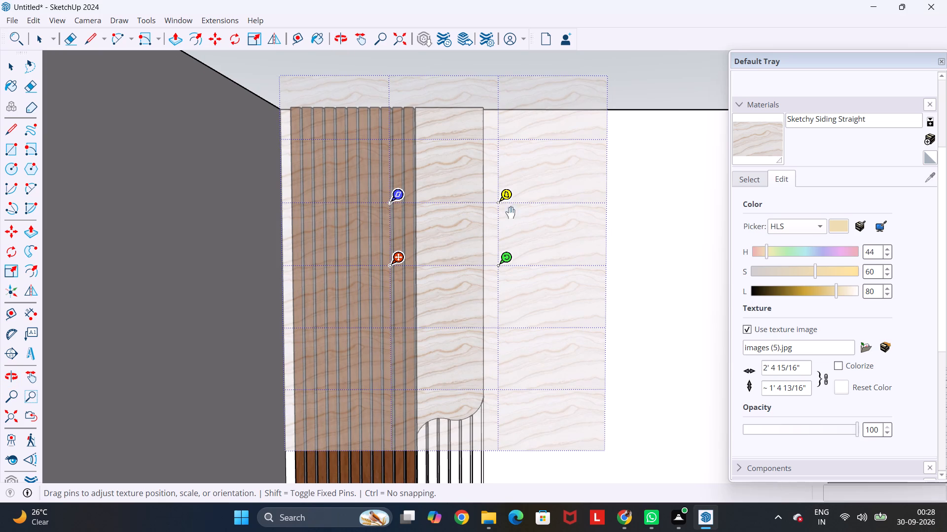
left_click_drag(507, 262, 559, 203)
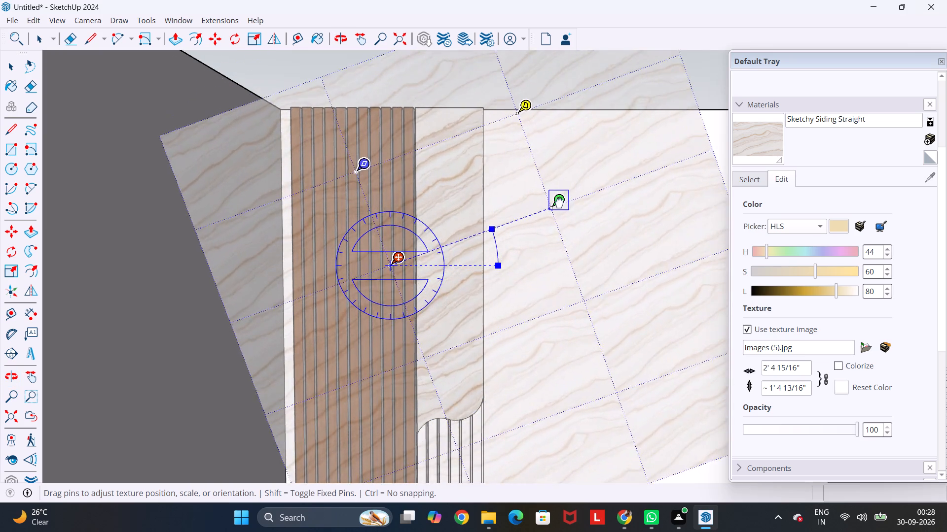
left_click_drag(559, 203, 608, 196)
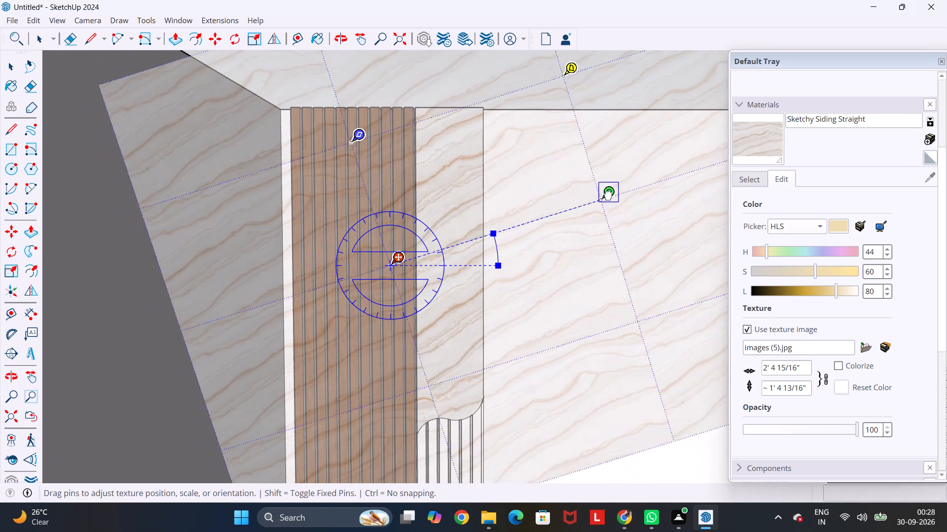
left_click_drag(608, 196, 577, 224)
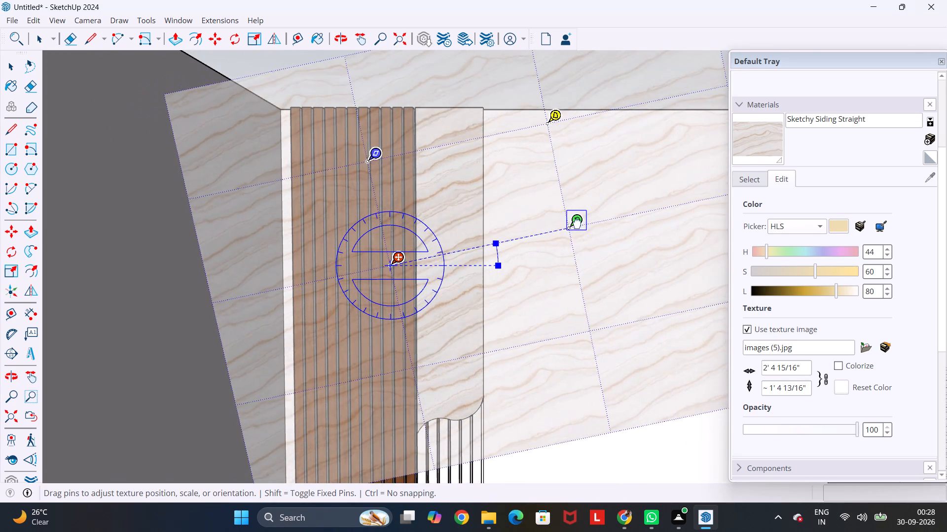
left_click_drag(577, 224, 563, 214)
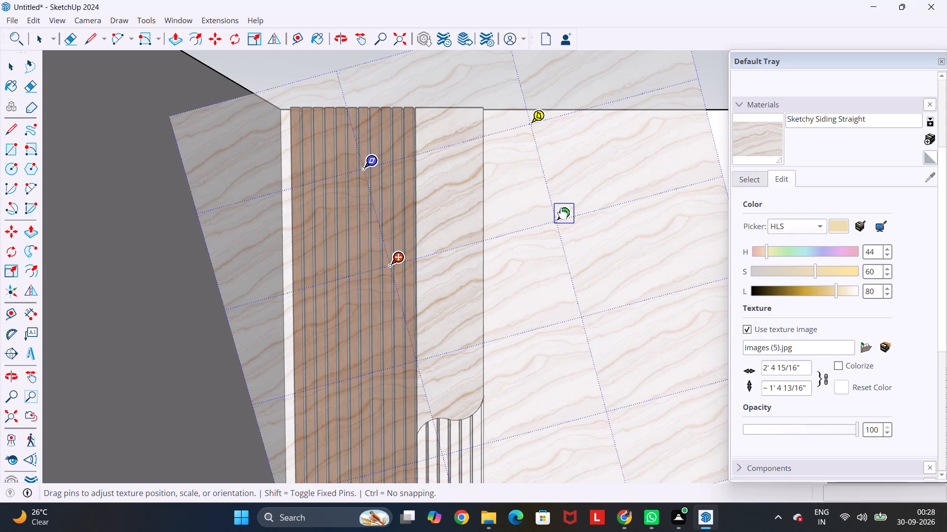
left_click(721, 90)
scroll(541, 235, "down", 5)
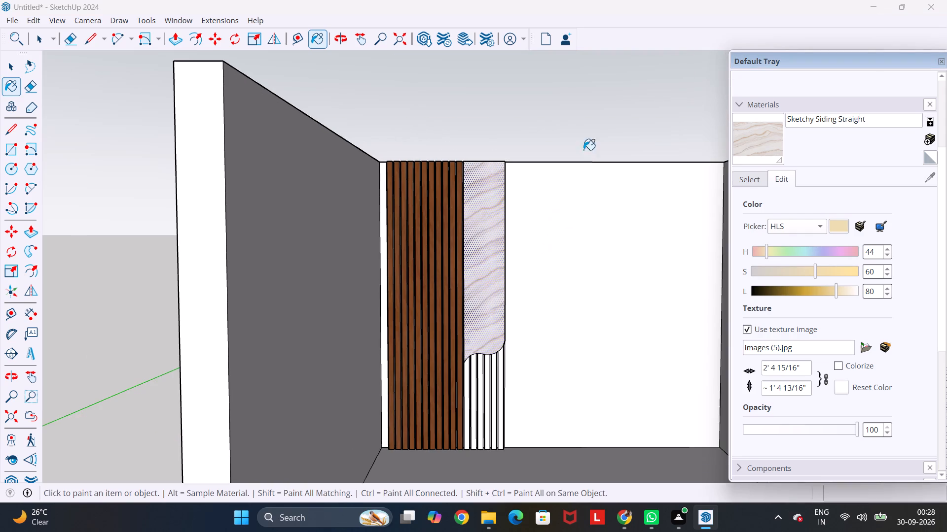
left_click(583, 138)
key("Escape")
key("space")
left_click(583, 137)
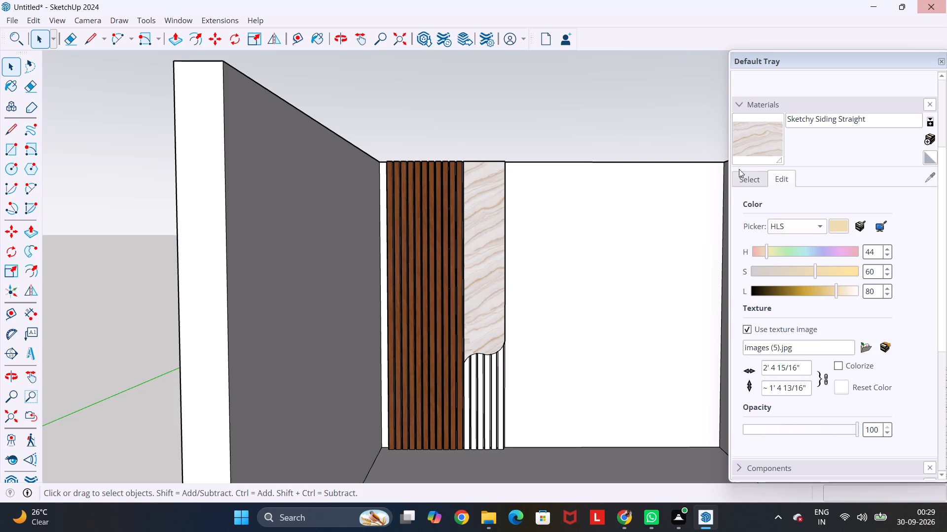
Paint the short vertical strips below the S-curved panel with Wood Veneer 01 from the Wood materials.
left_click(752, 178)
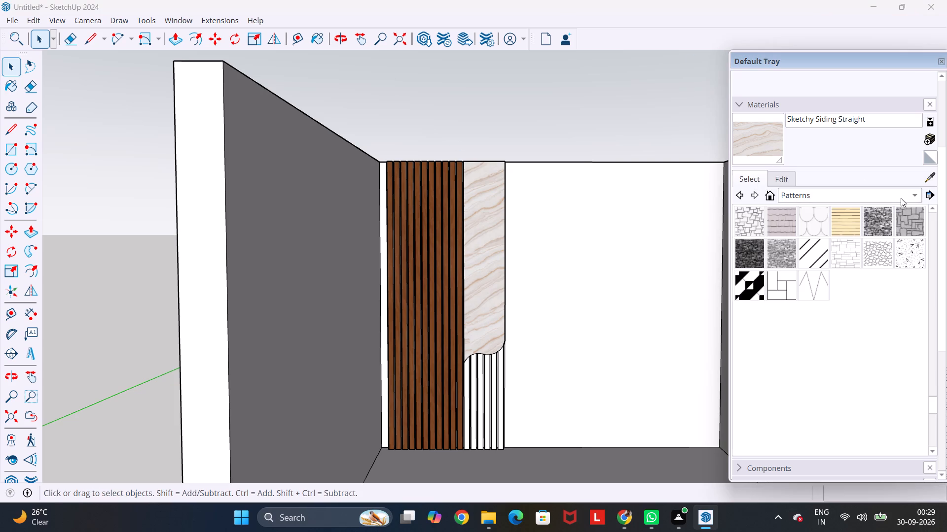
left_click(905, 198)
left_click(848, 266)
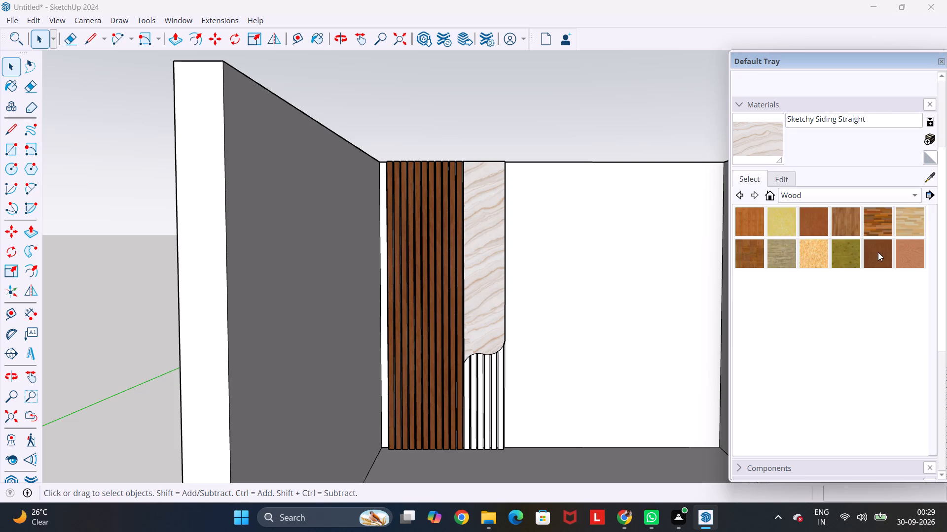
left_click(877, 254)
scroll(479, 371, "up", 8)
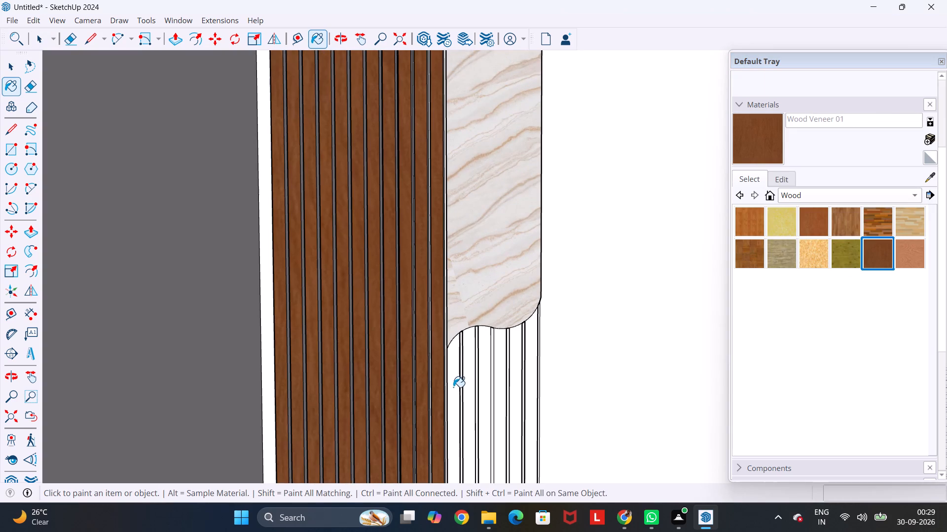
left_click(453, 387)
left_click(468, 384)
left_click(484, 383)
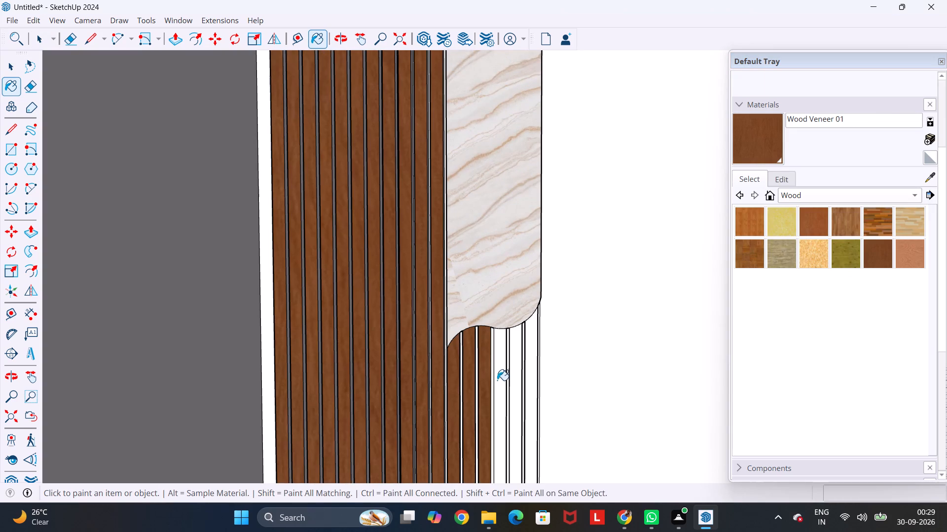
left_click(500, 379)
left_click(519, 379)
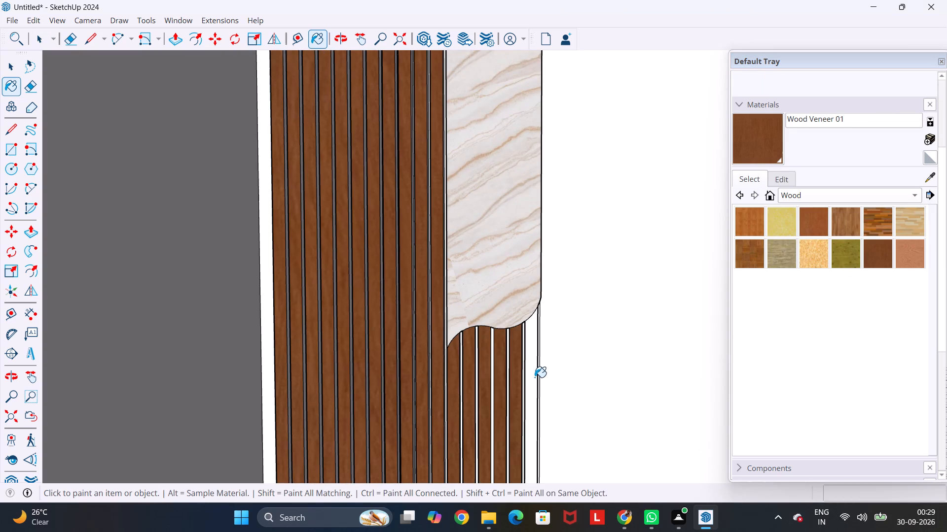
left_click(535, 377)
scroll(547, 352, "down", 12)
middle_click_drag(597, 329, 437, 302)
scroll(437, 302, "up", 2)
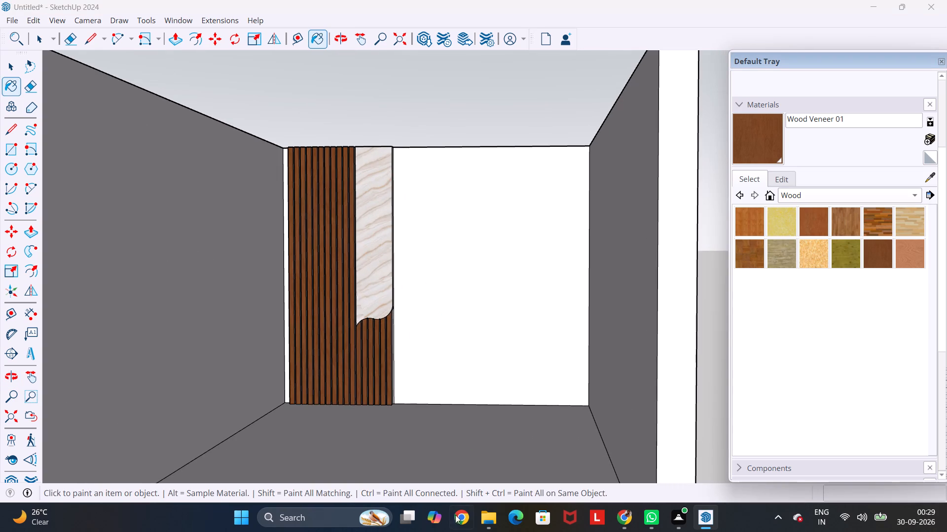
Switch to File Explorer and look through the Downloads folder for the bedroom and bed models.
left_click(494, 518)
left_click(22, 199)
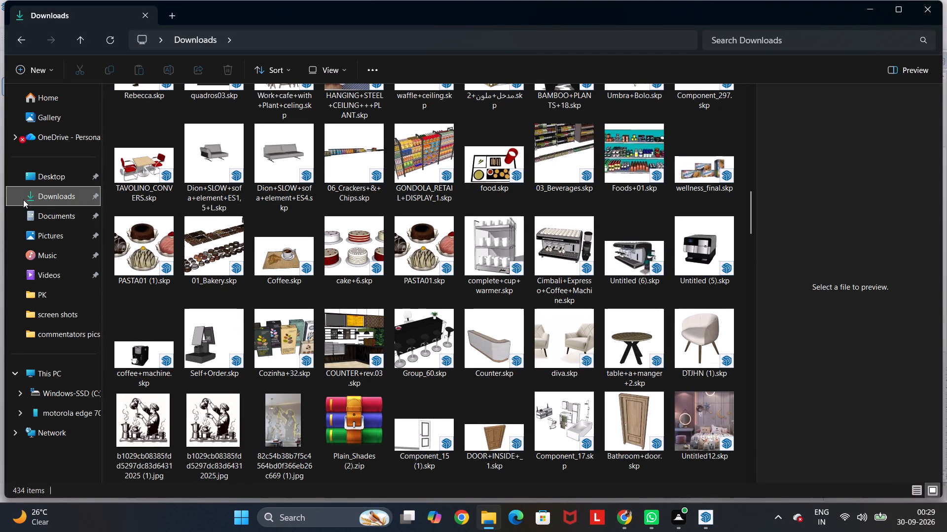
scroll(274, 211, "up", 14)
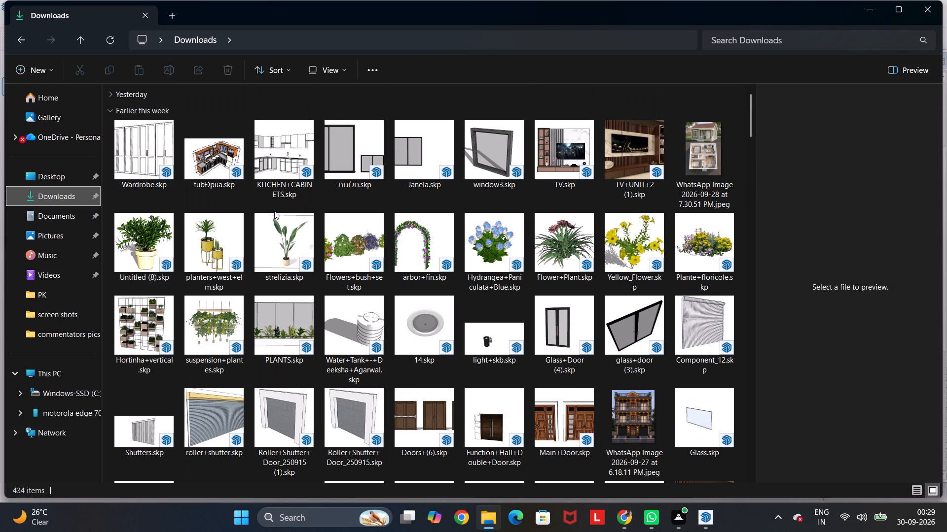
scroll(274, 211, "down", 7)
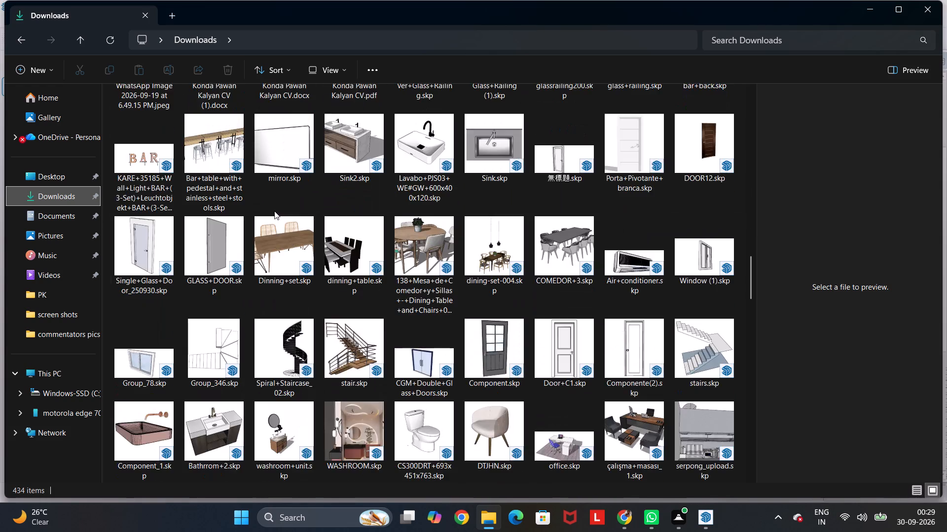
scroll(274, 211, "down", 5)
scroll(274, 211, "up", 16)
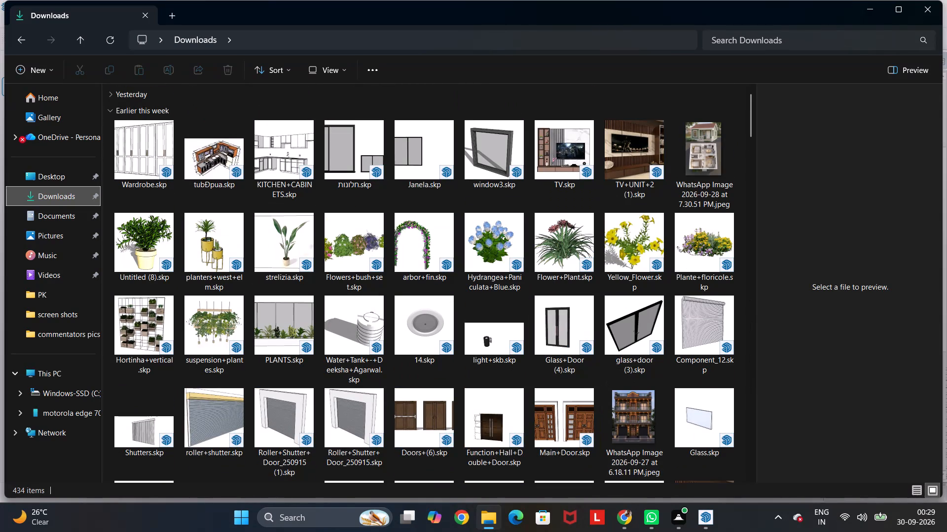
Switch to Chrome and show BEDROOM+DESIGN+5.skp in its folder from the full download history.
left_click(634, 522)
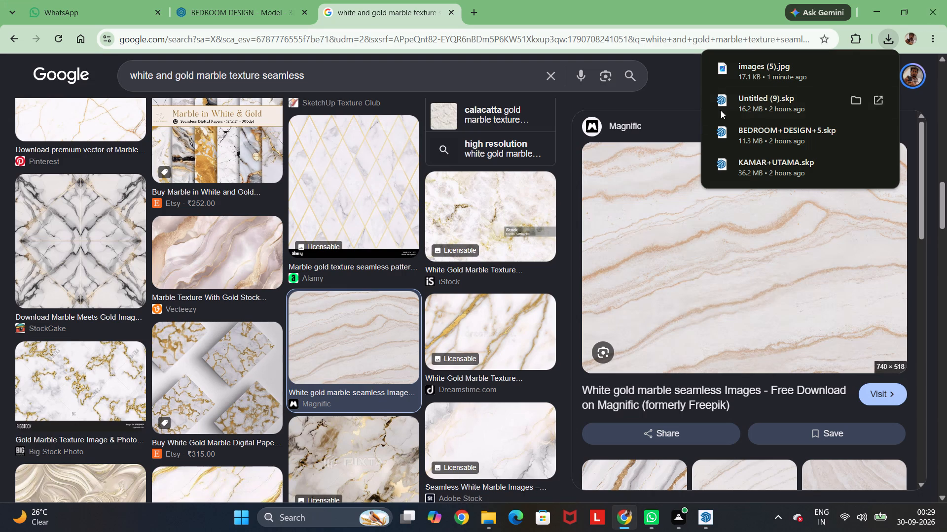
left_click(889, 35)
left_click(887, 41)
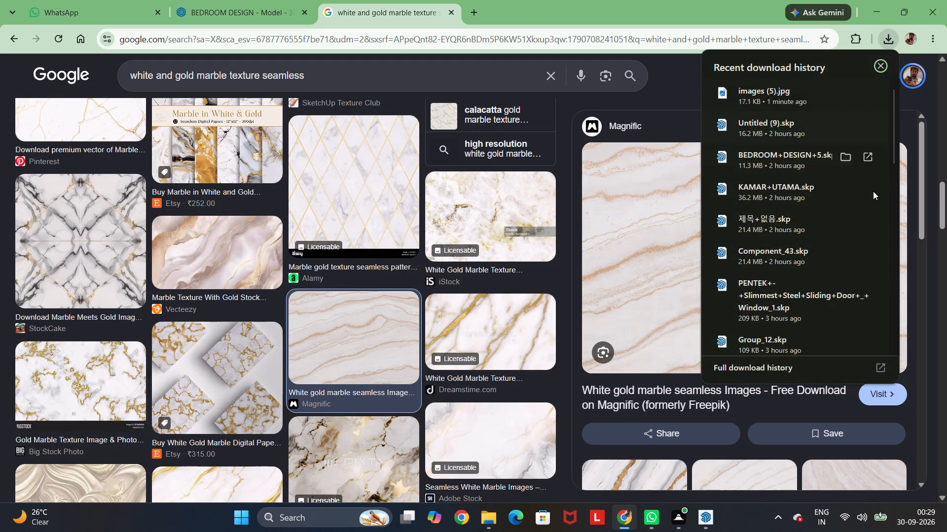
left_click(882, 368)
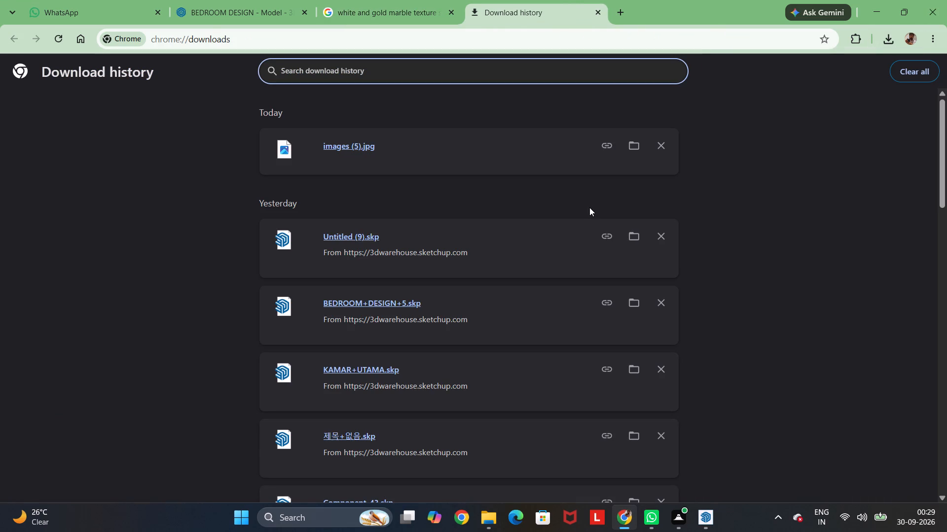
scroll(631, 238, "down", 1)
left_click(630, 242)
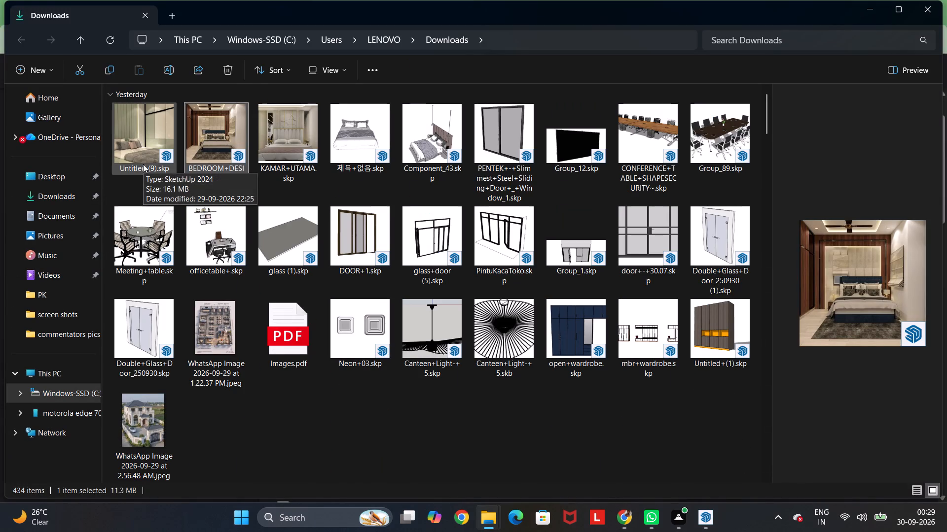
Open Untitled (9).skp, BEDROOM+DESIGN+5.skp, KAMAR+UTAMA.skp, the double bed model beside it and Component_43.skp from the Downloads folder.
scroll(143, 164, "up", 4)
right_click(132, 137)
left_click(167, 184)
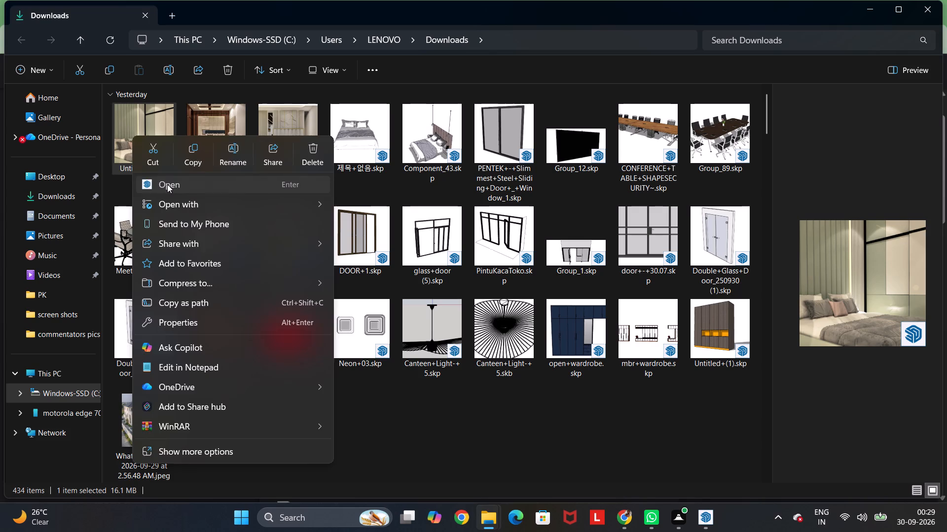
right_click(206, 133)
left_click(244, 185)
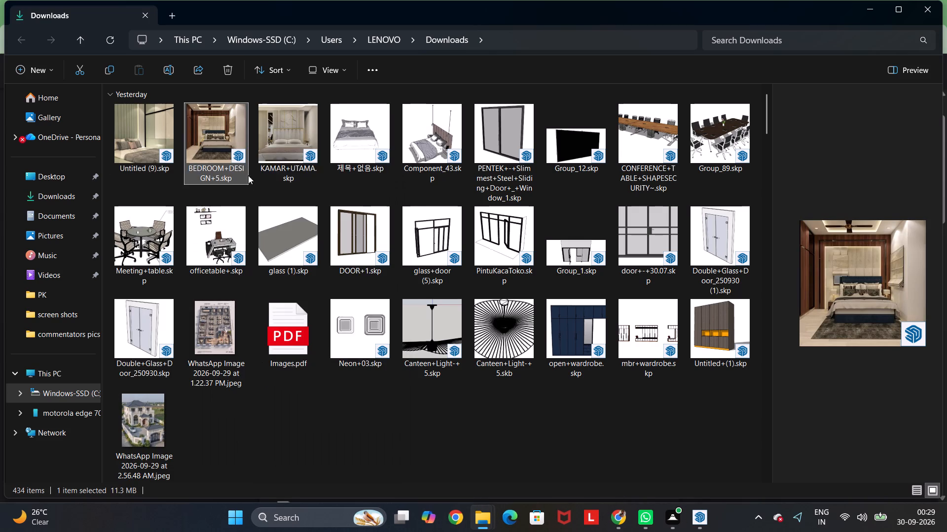
right_click(281, 133)
left_click(316, 184)
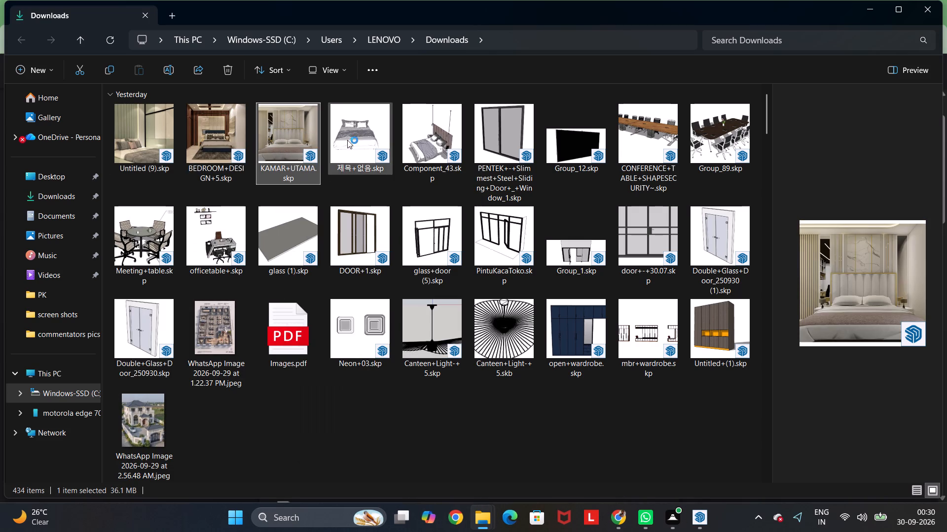
right_click(350, 136)
left_click(397, 181)
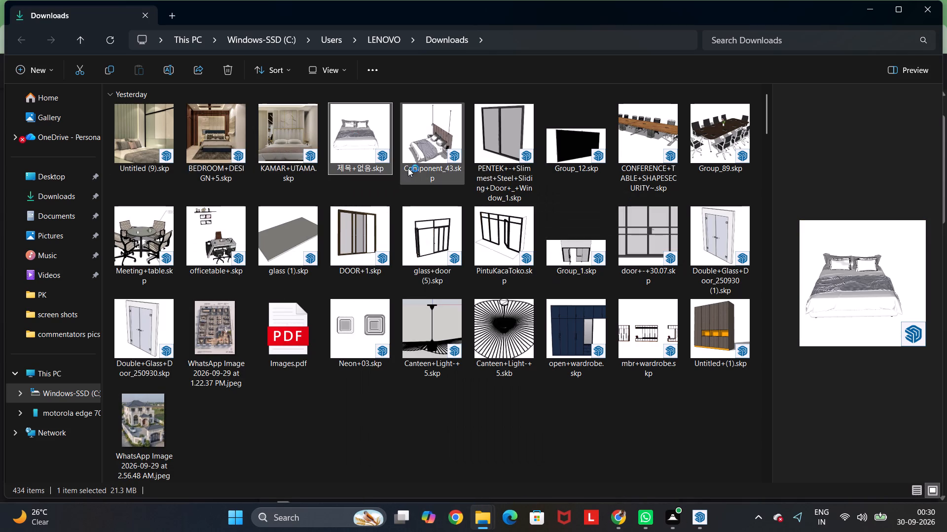
right_click(423, 141)
left_click(443, 185)
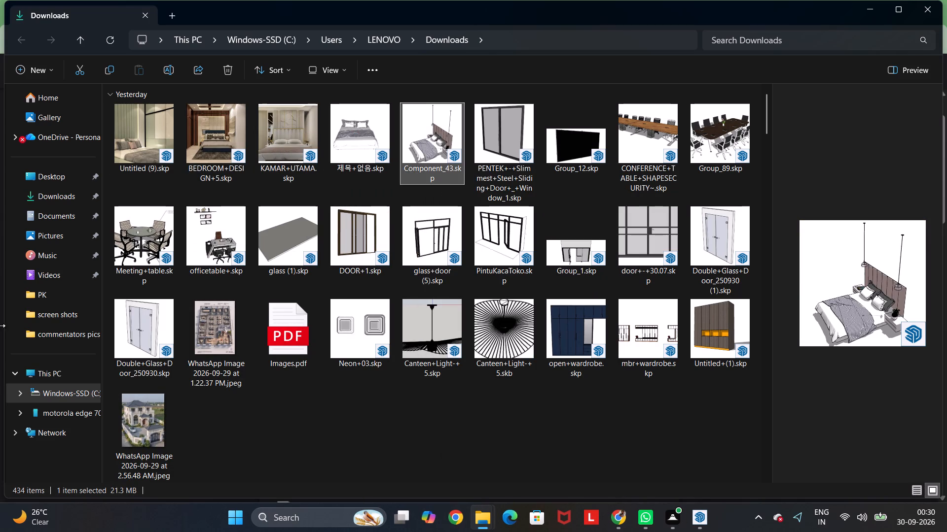
Return to the bedroom model in SketchUp and measure the floor-level width of the strip panelling on the back wall.
left_click(866, 7)
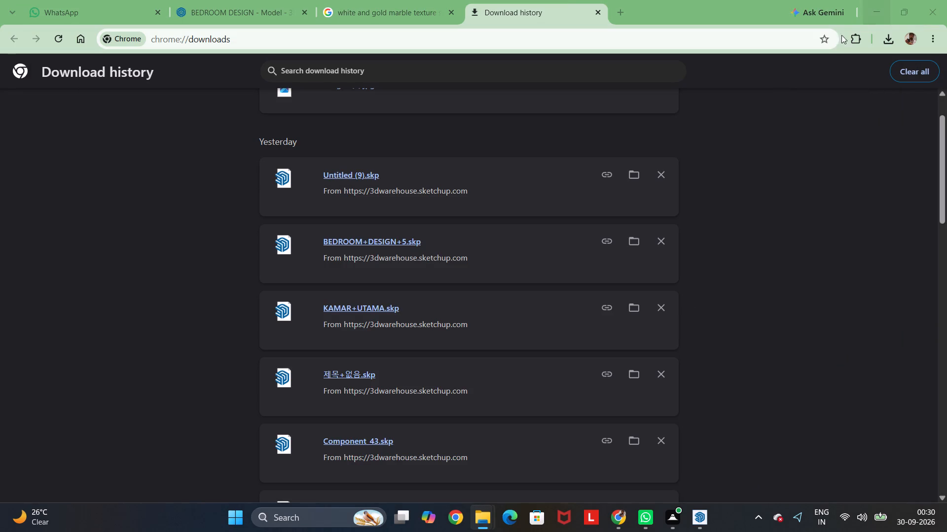
left_click(881, 6)
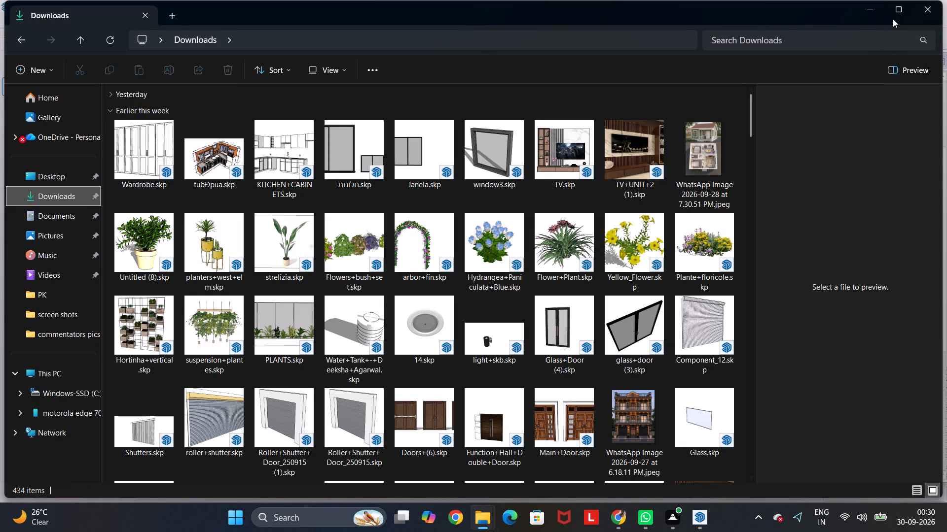
left_click(870, 7)
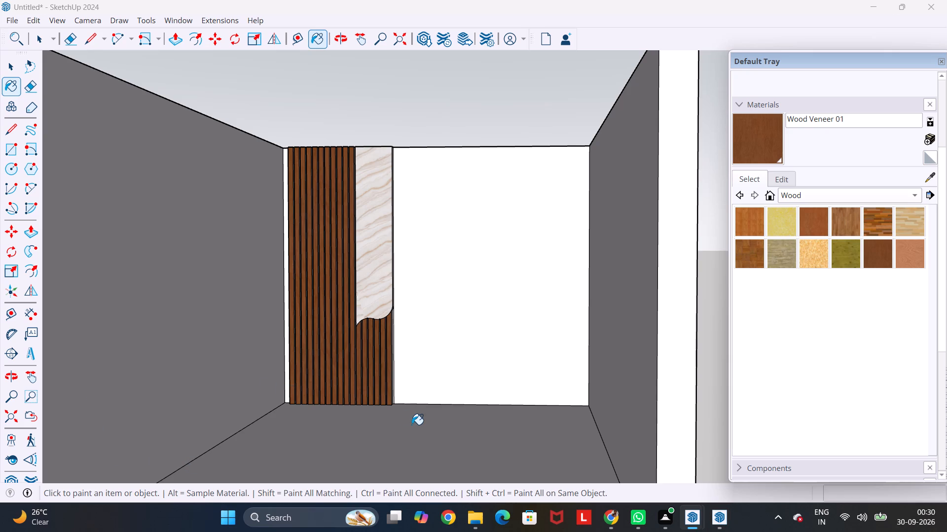
key("t")
scroll(294, 397, "up", 8)
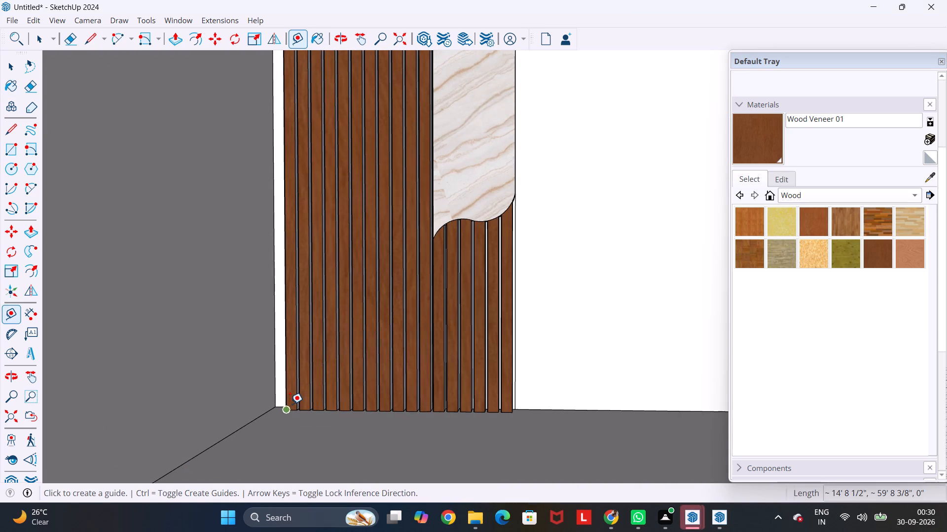
left_click(288, 407)
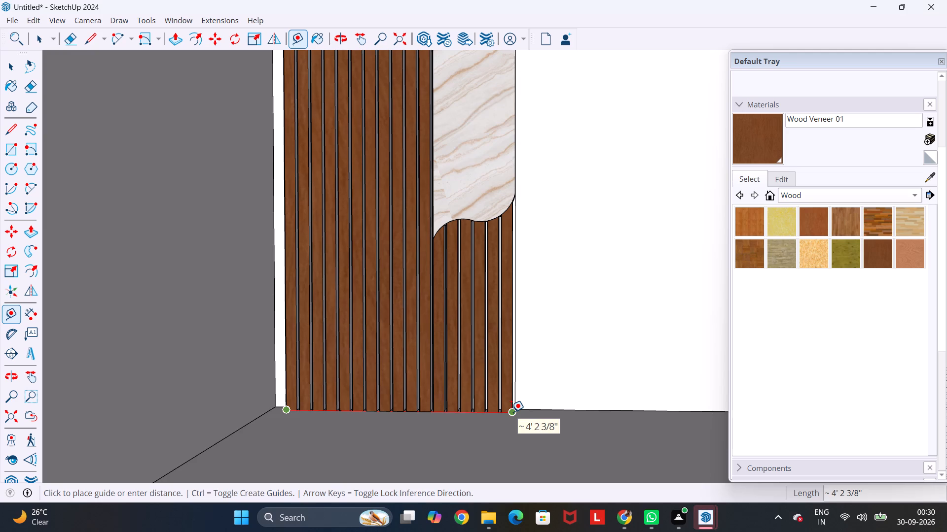
key("Escape")
Measure along the back wall's floor edge from its bare right-hand corner toward the strip panelling.
scroll(511, 412, "down", 15)
scroll(615, 406, "up", 4)
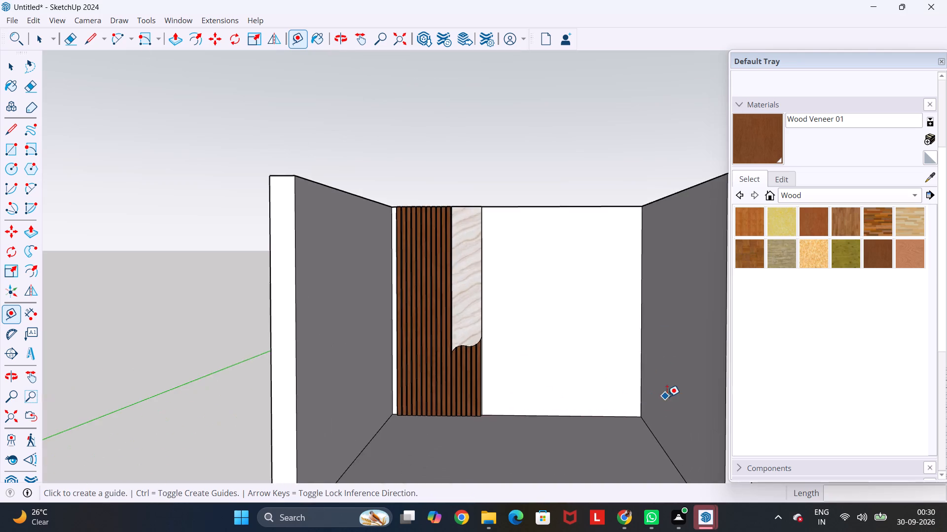
scroll(654, 410, "up", 10)
left_click(639, 417)
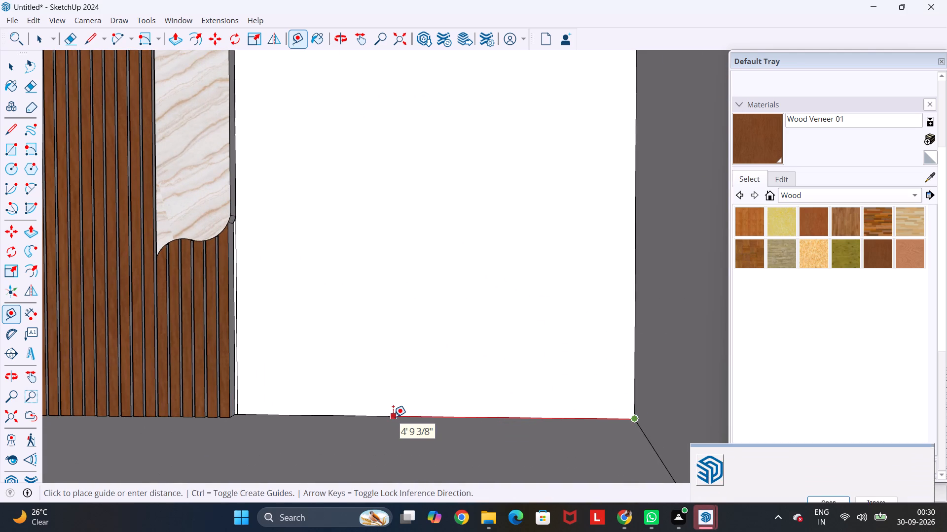
Undo the Wood Veneer 01 finish on the short strips and the marble finish on the S-curved panel.
scroll(398, 417, "down", 9)
key("ctrl+z")
key("ctrl+z")
key("ctrl+z")
key("ctrl+z")
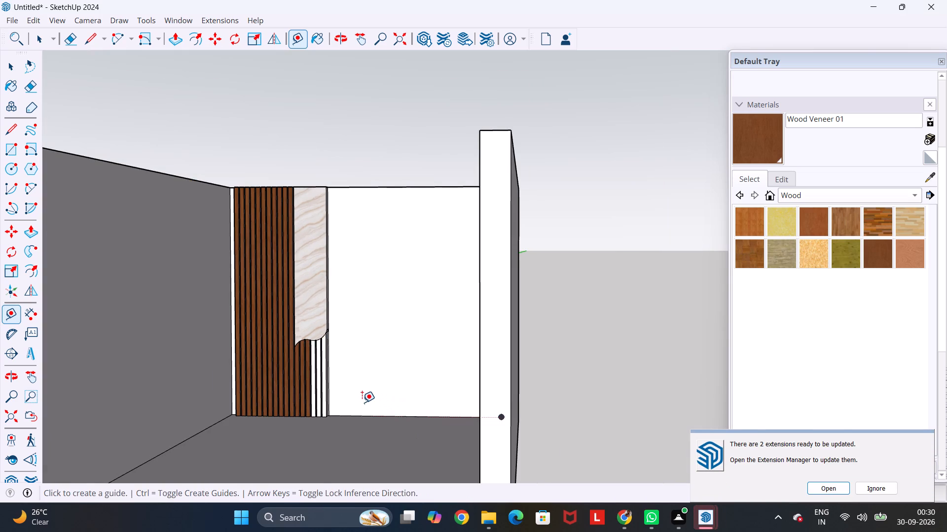
key("ctrl+z")
key("ctrl+z")
key("ctrl+z")
key("ctrl+z")
key("ctrl+z")
key("ctrl+z")
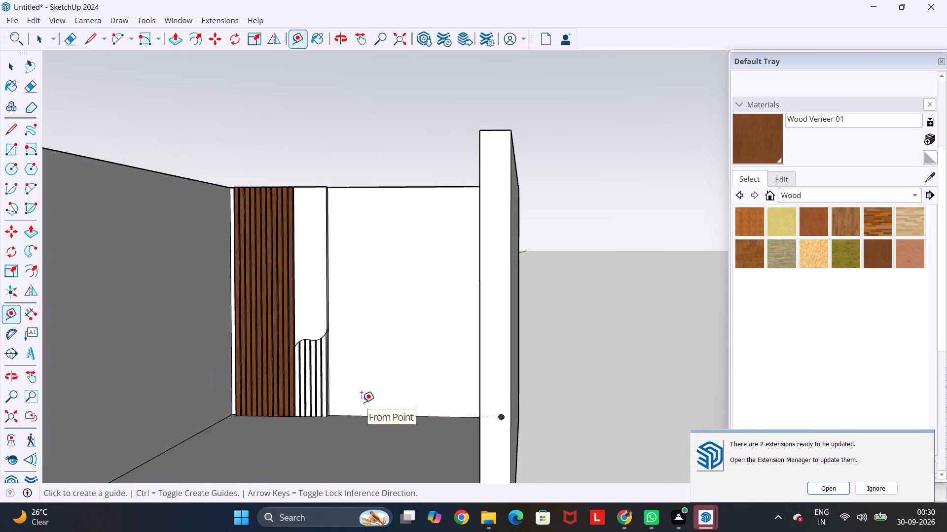
Keep undoing until the S-curved panel and the short strips are removed from the back wall.
key("ctrl+z")
key("ctrl+z")
key("ctrl+z")
key("ctrl+z")
key("ctrl+z")
key("ctrl+z")
key("ctrl+z")
key("ctrl+z")
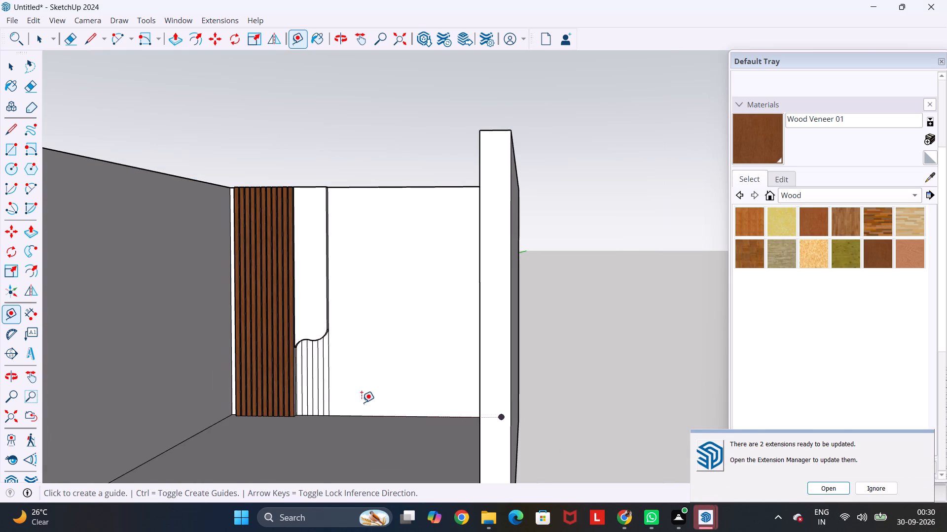
key("ctrl+z")
key("ctrl+z")
key("ctrl+z")
key("ctrl+z")
key("ctrl+z")
key("ctrl+z")
key("ctrl+z")
key("ctrl+z")
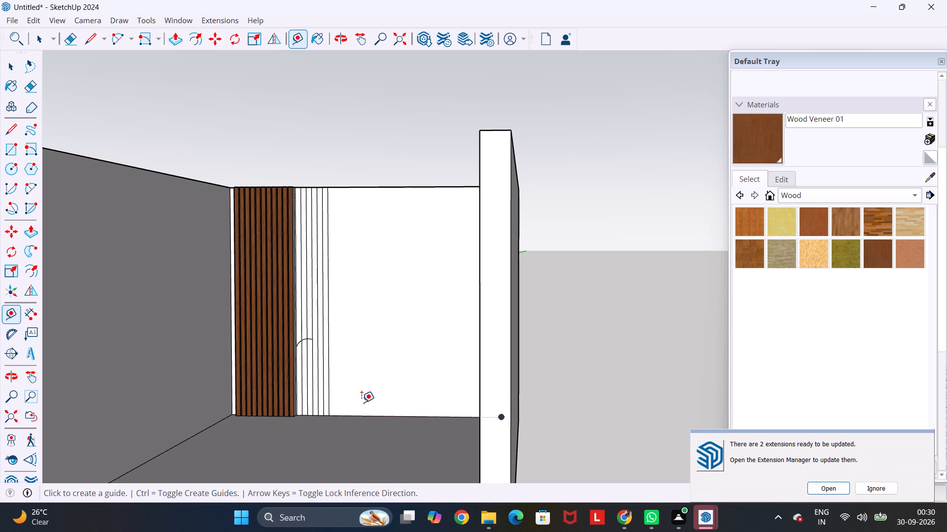
key("ctrl+z")
key("ctrl+z")
key("ctrl+z")
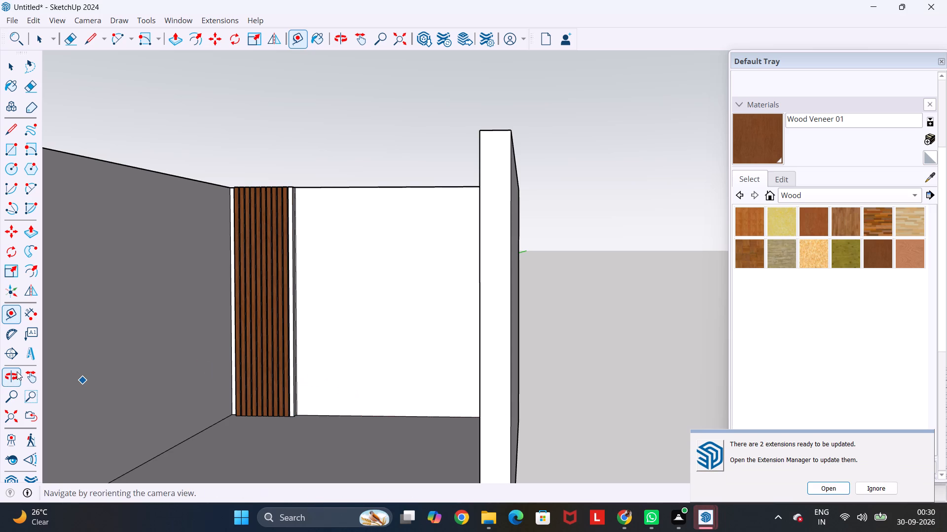
Undo all work on the full-height strips, back to a bare back wall.
key("ctrl+z")
key("ctrl+z")
key("ctrl+z")
key("ctrl+z")
key("ctrl+z")
key("ctrl+z")
key("ctrl+z")
key("ctrl+z")
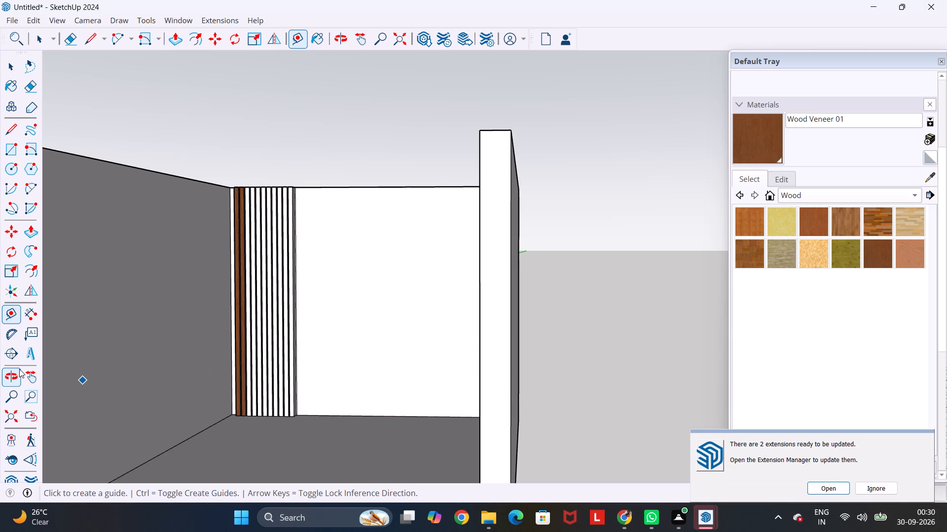
key("ctrl+z")
key("ctrl+z")
key("ctrl+z")
key("ctrl+z")
key("ctrl+z")
key("ctrl+z")
key("ctrl+z")
key("ctrl+z")
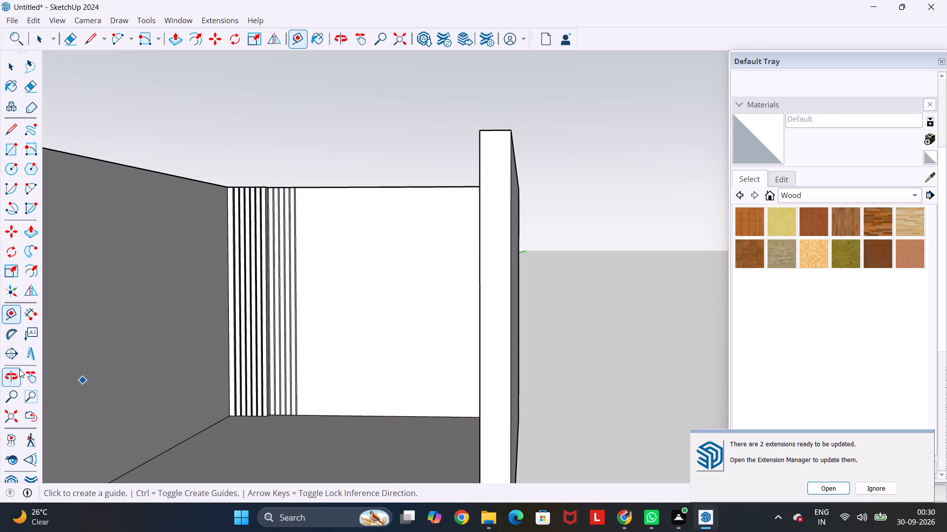
key("ctrl+z")
key("ctrl+z")
key("ctrl+z")
key("ctrl+z")
key("ctrl+z")
key("ctrl+z")
key("ctrl+z")
key("ctrl+z")
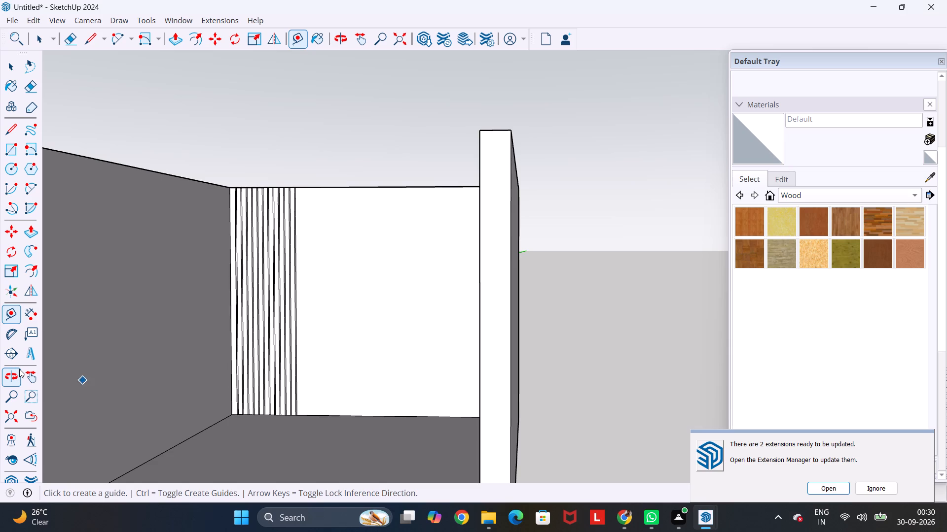
key("ctrl+z")
key("ctrl+z")
key("ctrl+z")
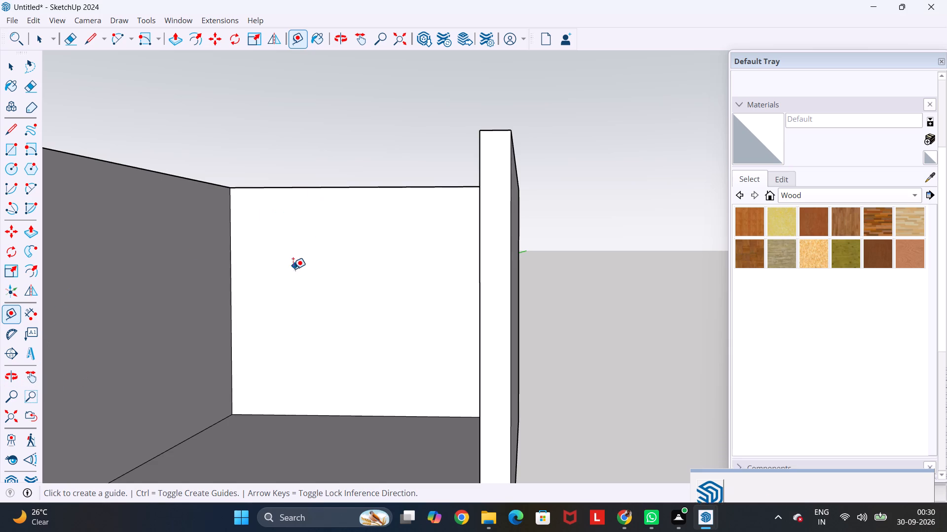
Copy the back wall's left vertical edge 2" inward across the wall face.
key("Escape")
key("space")
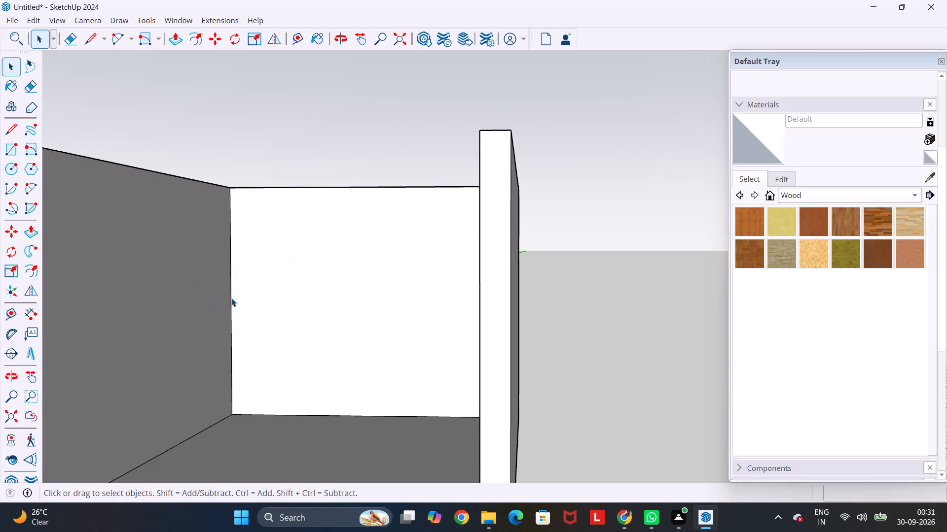
left_click(231, 299)
key("m")
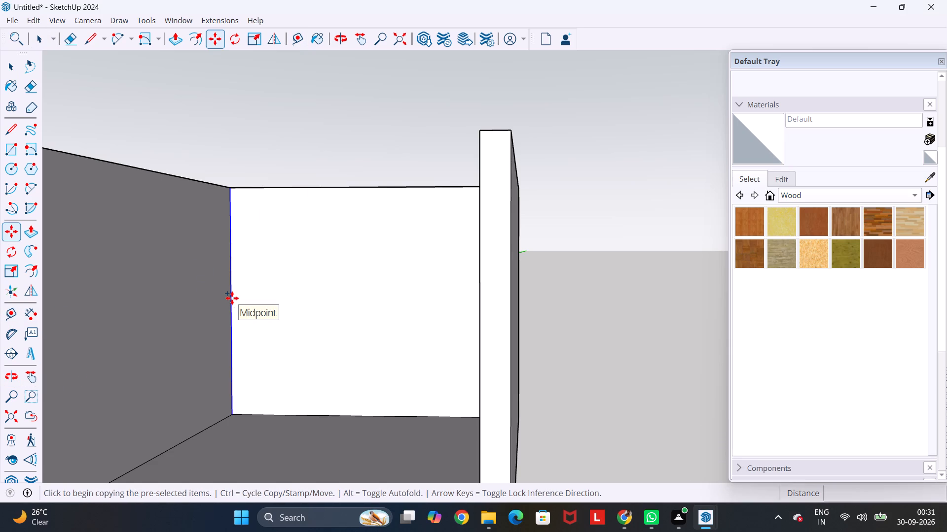
left_click(232, 298)
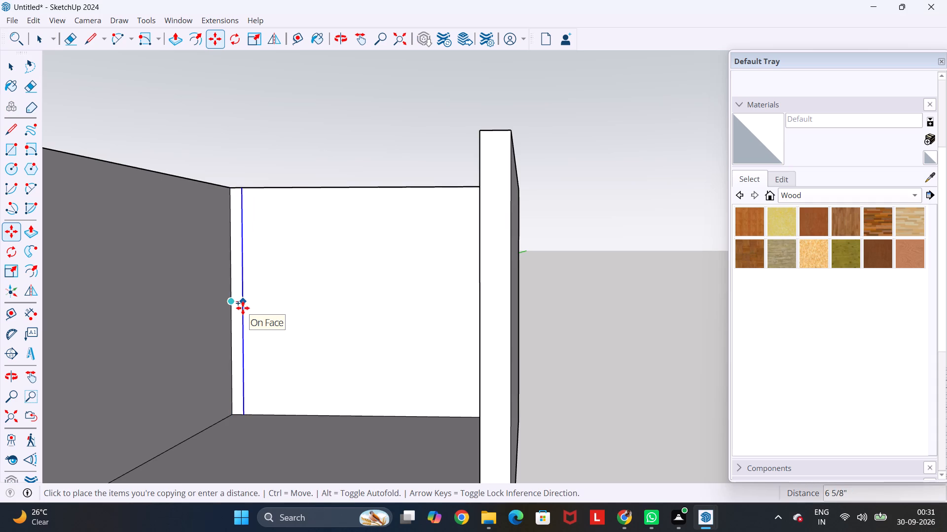
key("3")
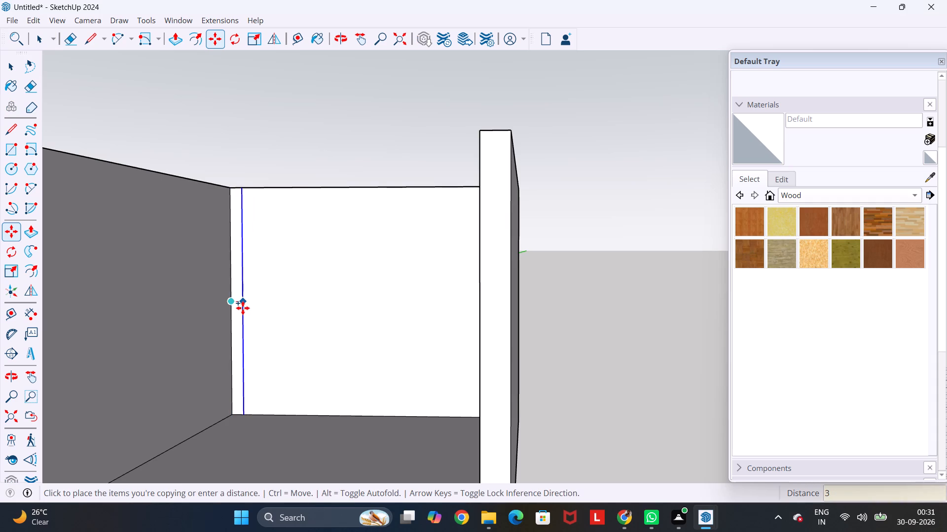
key("BackSpace")
type("2\"")
key("Return")
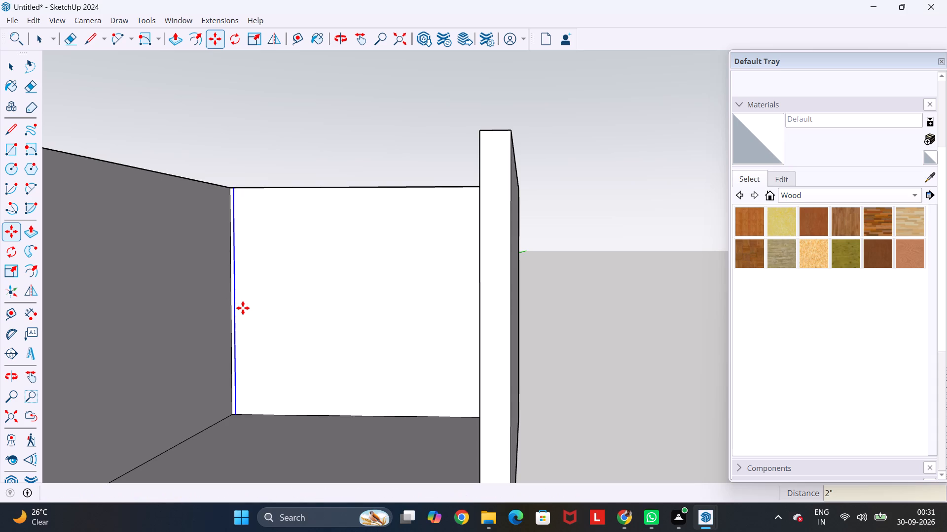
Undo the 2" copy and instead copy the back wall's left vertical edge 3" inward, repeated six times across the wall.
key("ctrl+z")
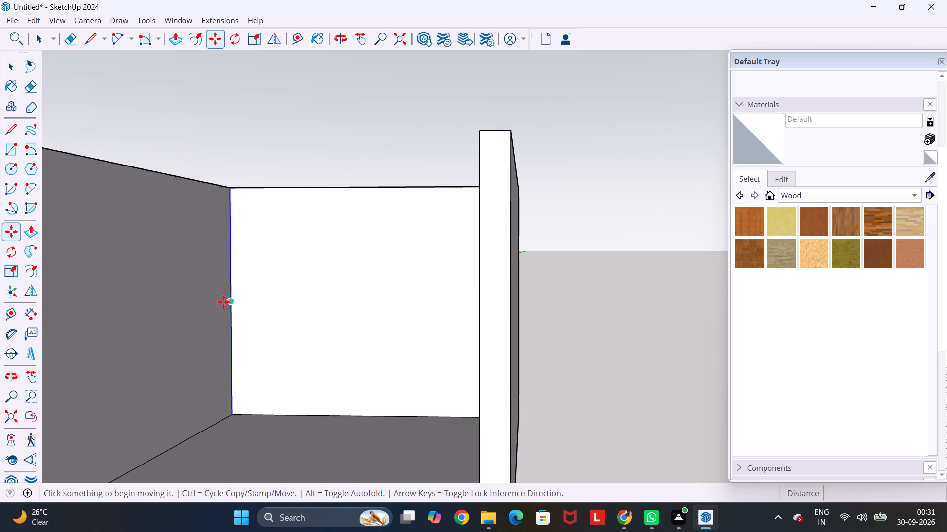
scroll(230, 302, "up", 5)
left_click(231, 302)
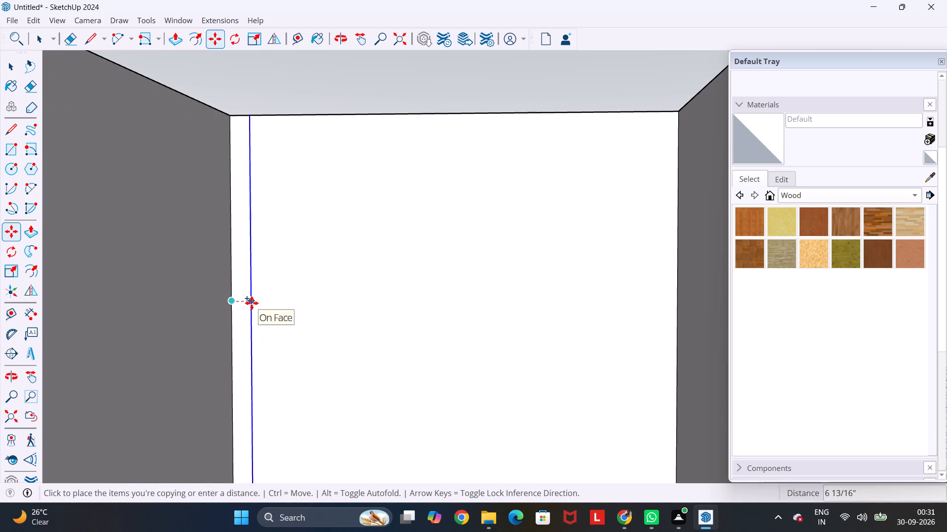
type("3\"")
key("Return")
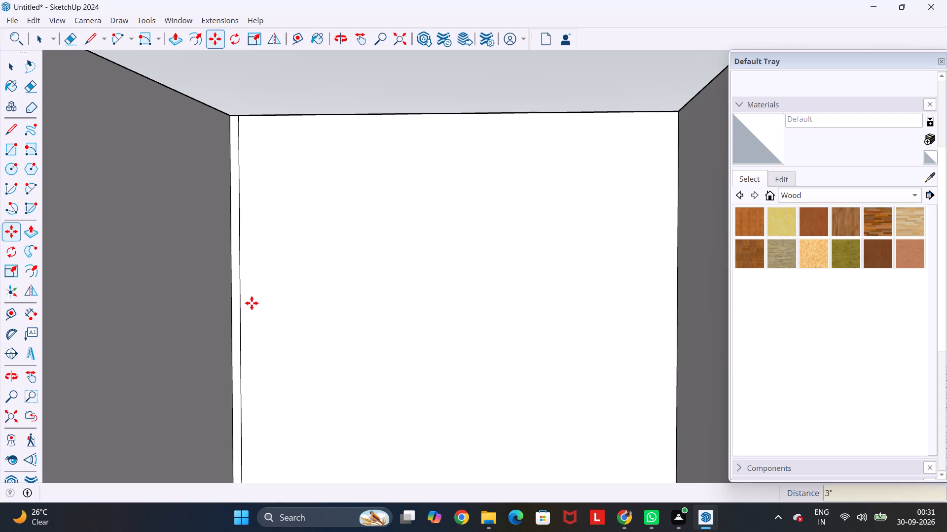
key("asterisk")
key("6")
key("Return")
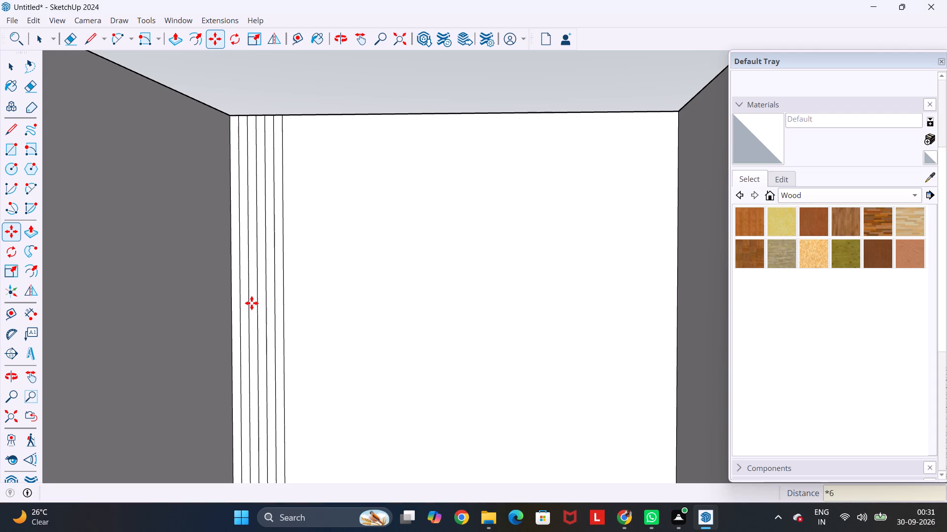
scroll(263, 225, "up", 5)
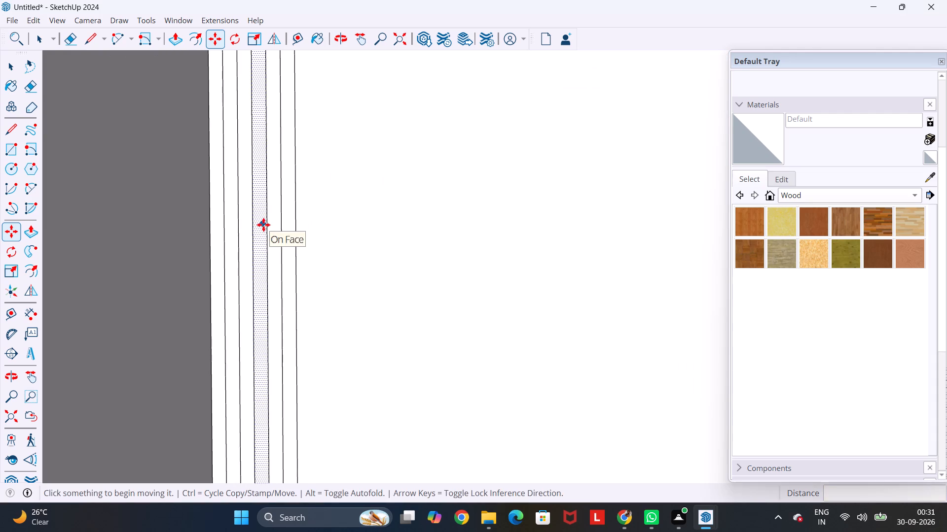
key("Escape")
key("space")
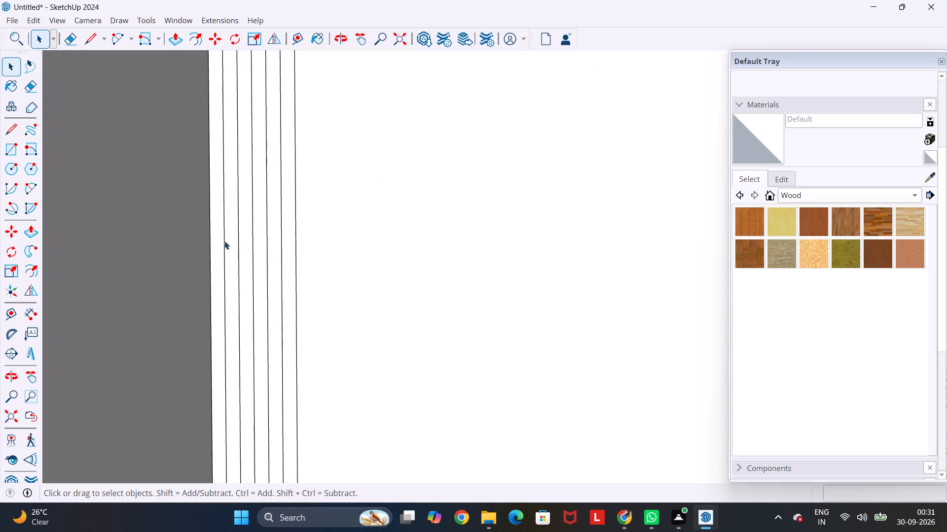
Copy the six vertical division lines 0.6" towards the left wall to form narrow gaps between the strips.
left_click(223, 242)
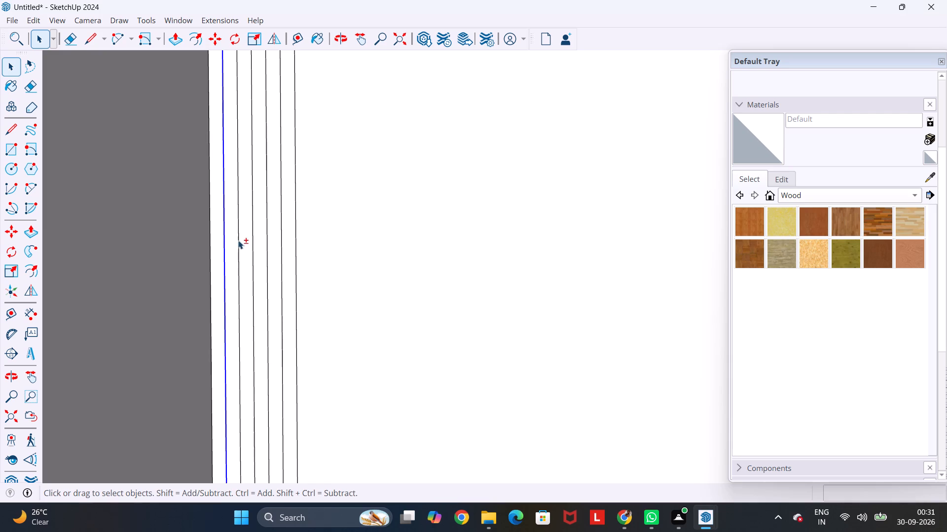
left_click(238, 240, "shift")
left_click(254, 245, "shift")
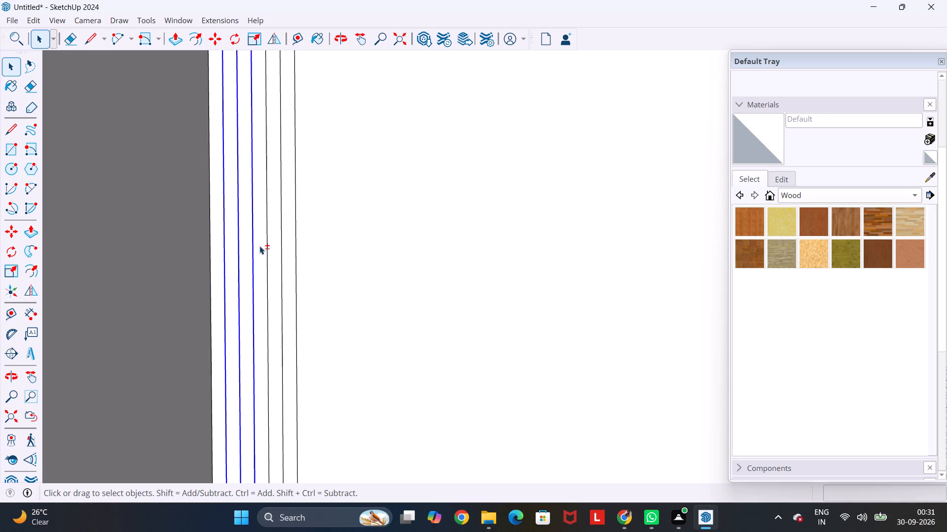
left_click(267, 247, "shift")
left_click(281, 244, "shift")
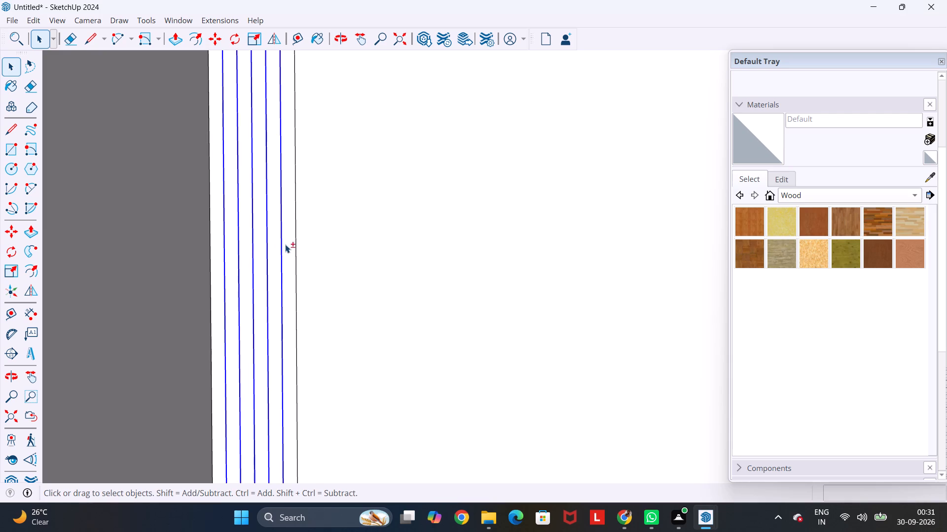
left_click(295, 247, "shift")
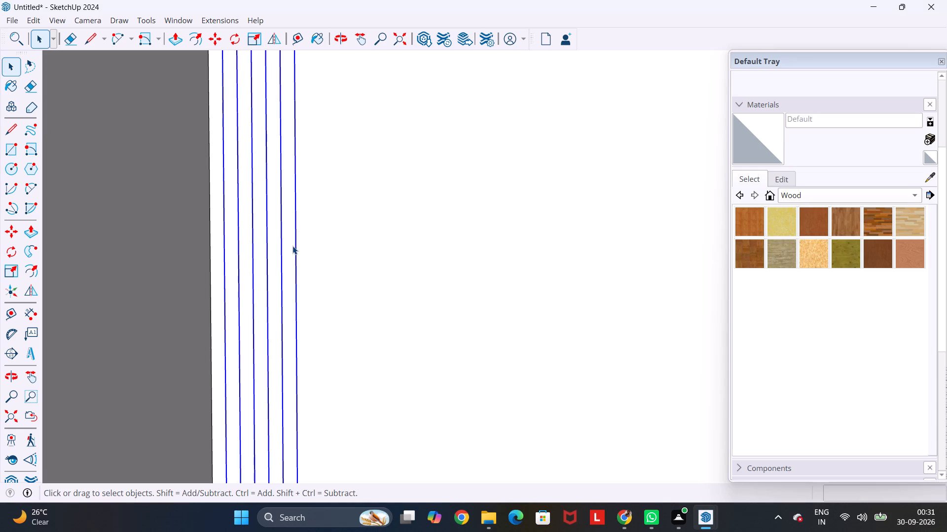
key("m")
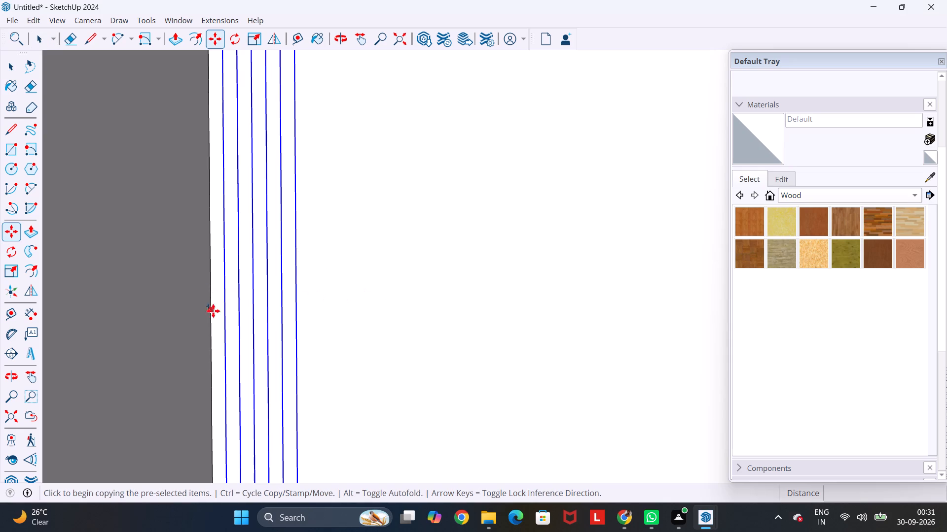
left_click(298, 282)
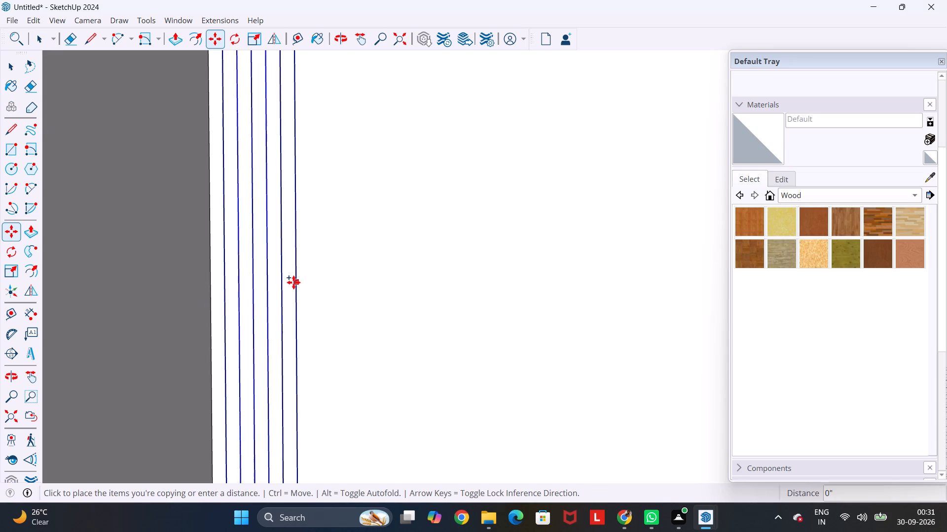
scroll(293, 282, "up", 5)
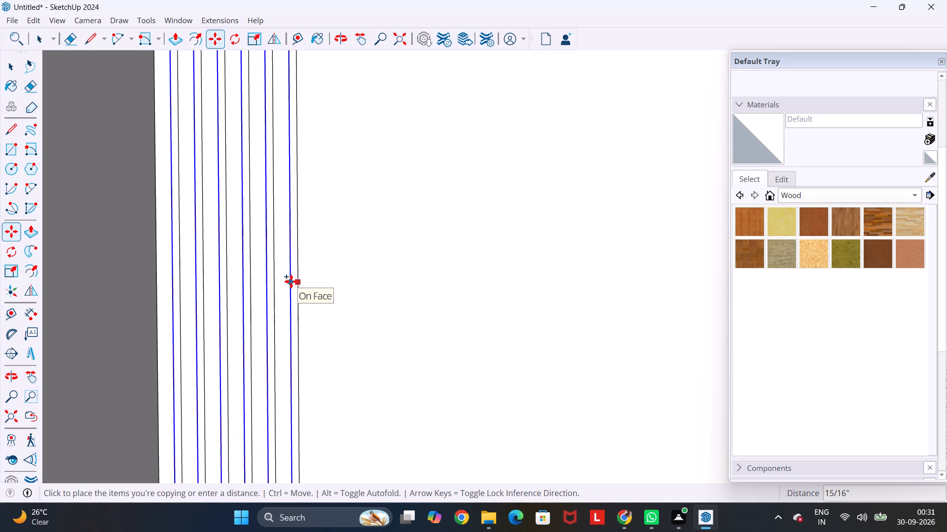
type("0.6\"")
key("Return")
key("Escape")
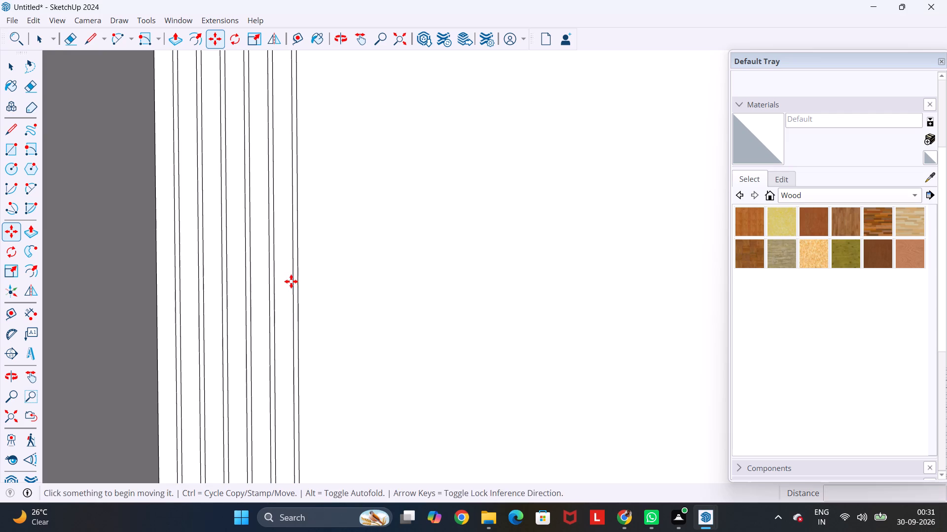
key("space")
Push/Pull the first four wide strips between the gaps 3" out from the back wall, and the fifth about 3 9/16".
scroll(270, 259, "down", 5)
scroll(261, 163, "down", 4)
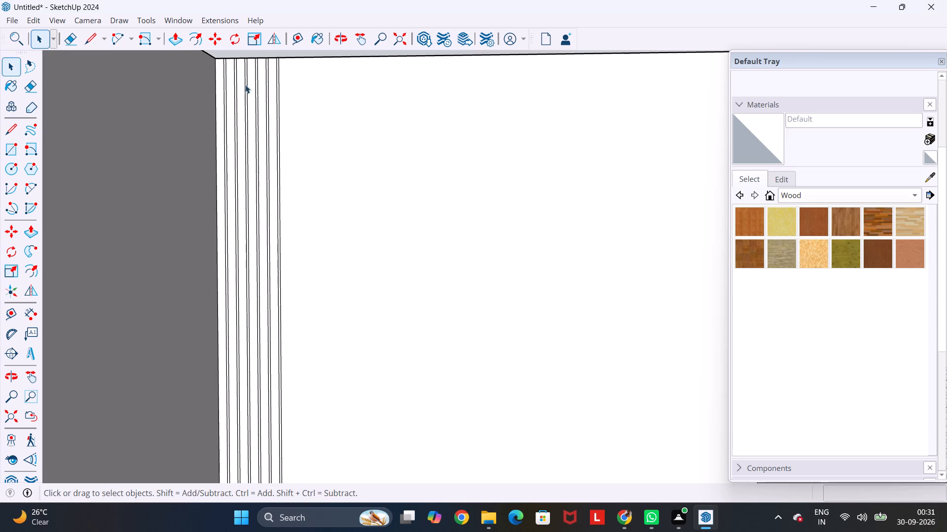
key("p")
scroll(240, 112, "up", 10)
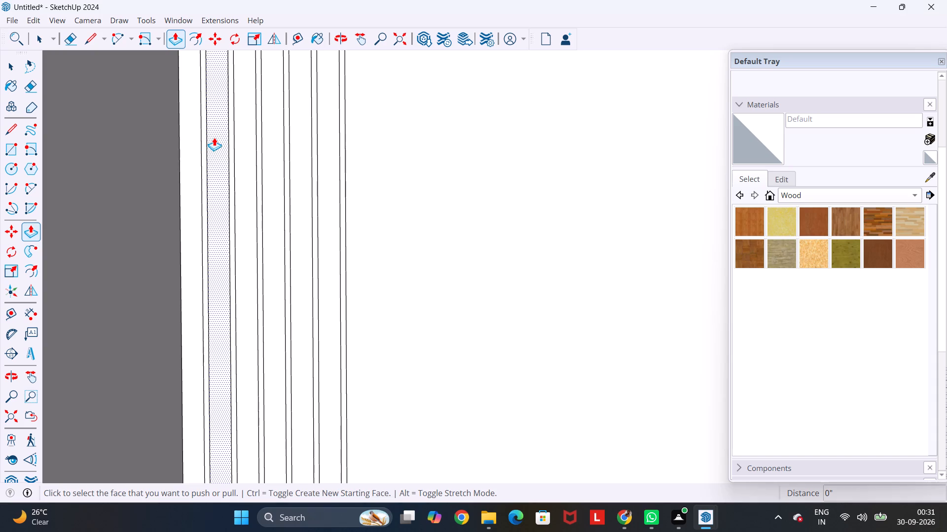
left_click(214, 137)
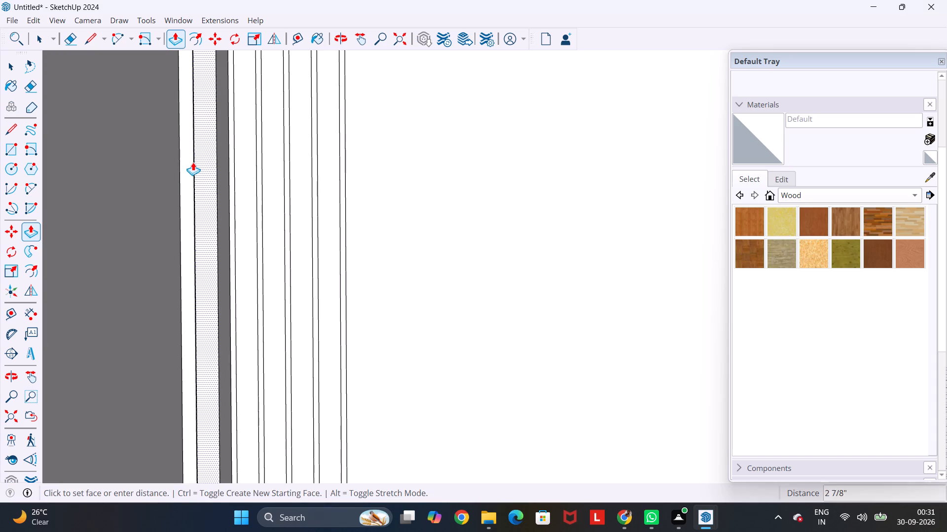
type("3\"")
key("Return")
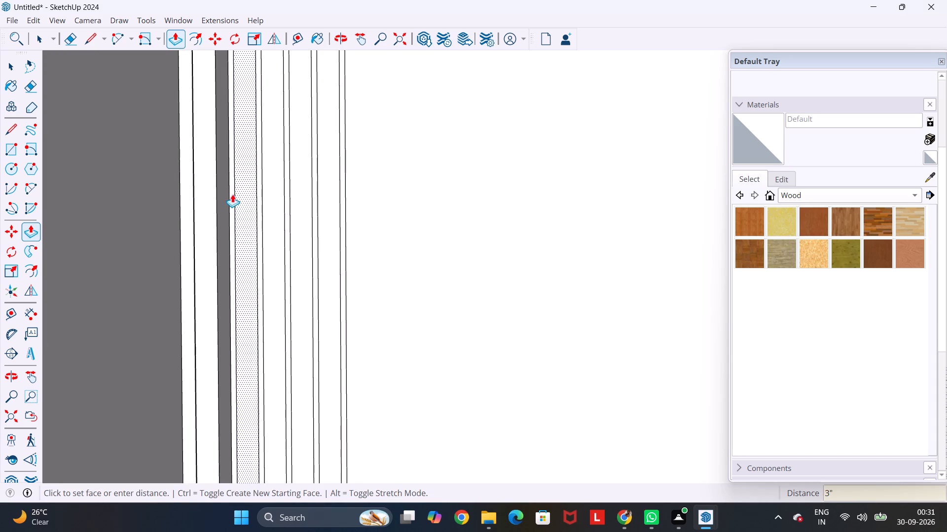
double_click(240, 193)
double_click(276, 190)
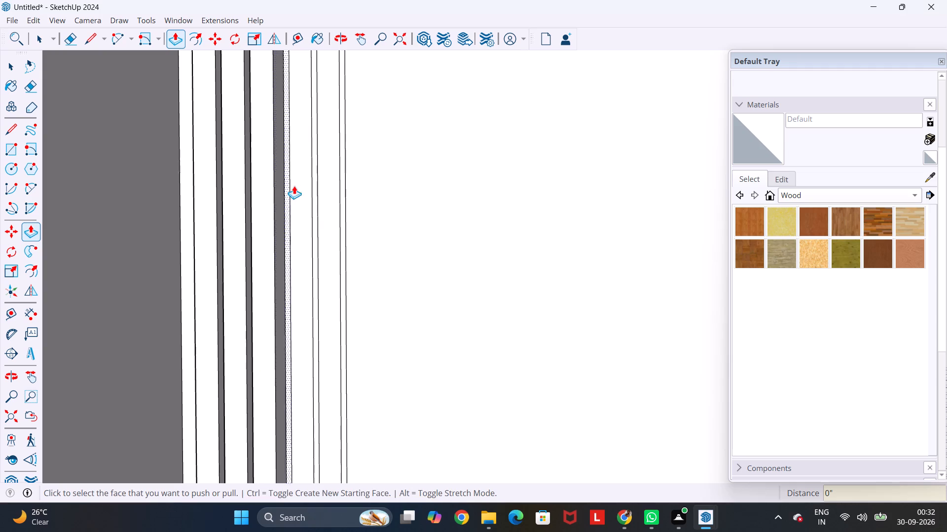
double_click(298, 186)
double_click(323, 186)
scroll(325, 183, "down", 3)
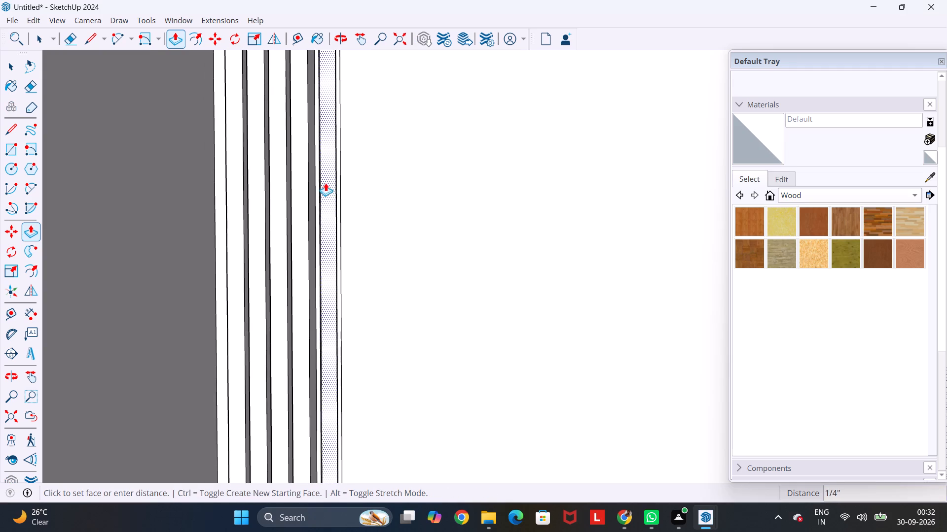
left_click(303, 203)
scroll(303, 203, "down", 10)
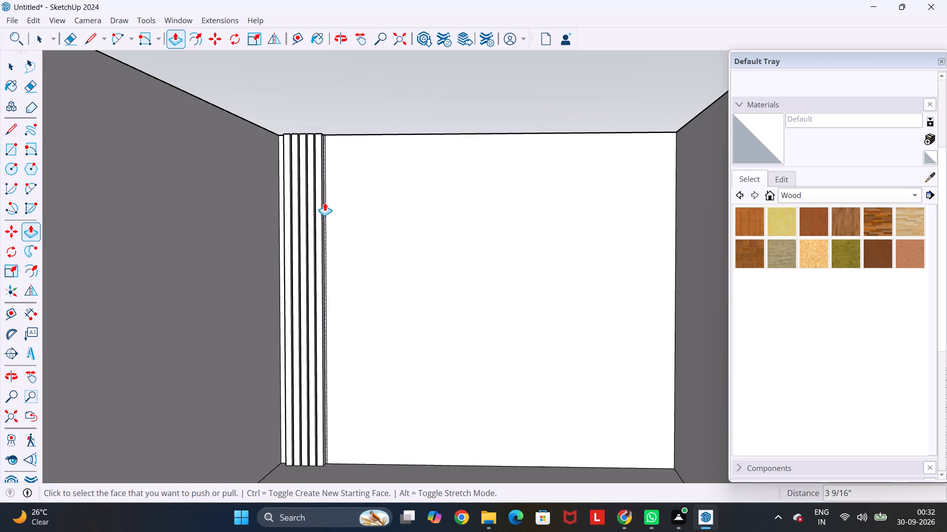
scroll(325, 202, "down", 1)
Undo all the strips, walls and floor outlines until the model is empty.
middle_click_drag(356, 256, 365, 278)
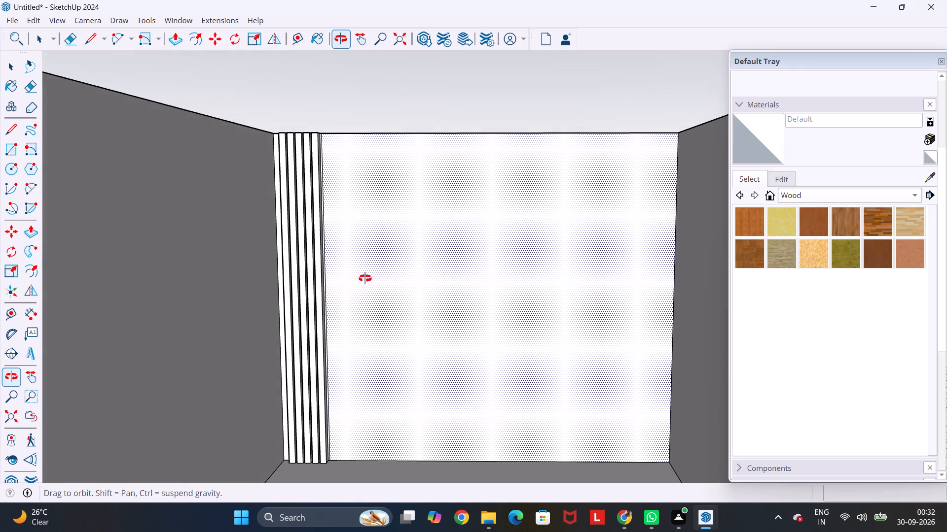
middle_click_drag(365, 278, 365, 278)
scroll(365, 278, "up", 1)
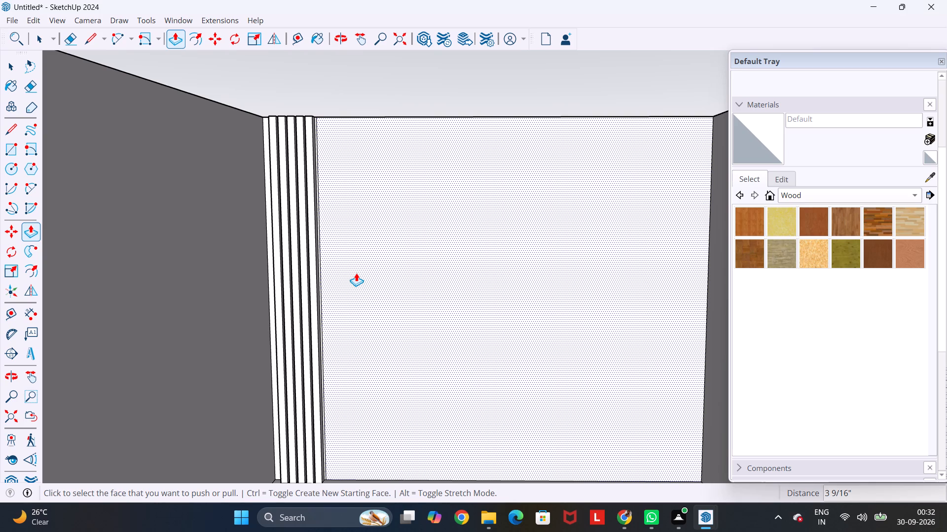
key("ctrl+z")
key("ctrl+z")
key("ctrl+z")
key("ctrl+z")
key("ctrl+z")
key("ctrl+z")
key("ctrl+z")
key("ctrl+z")
key("ctrl+z")
key("ctrl+z")
key("ctrl+z")
key("ctrl+z")
key("ctrl+z")
key("ctrl+z")
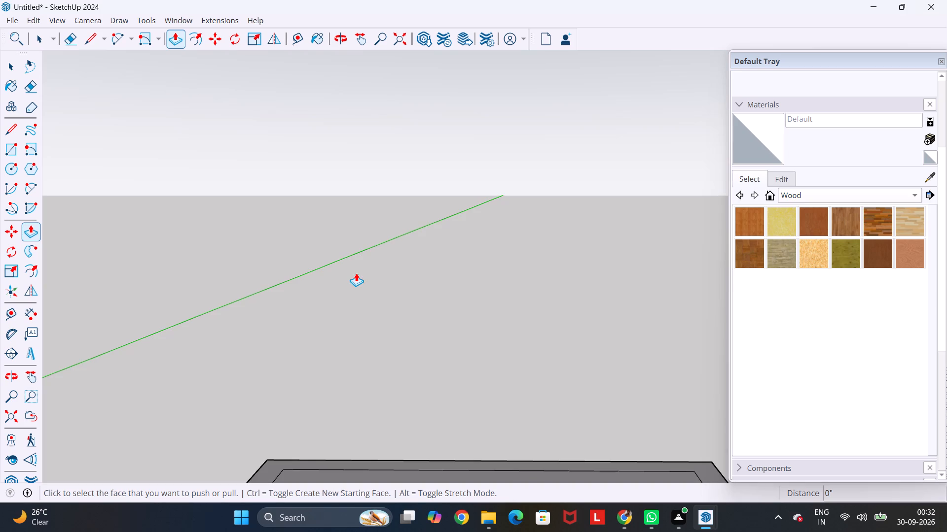
scroll(276, 505, "down", 6)
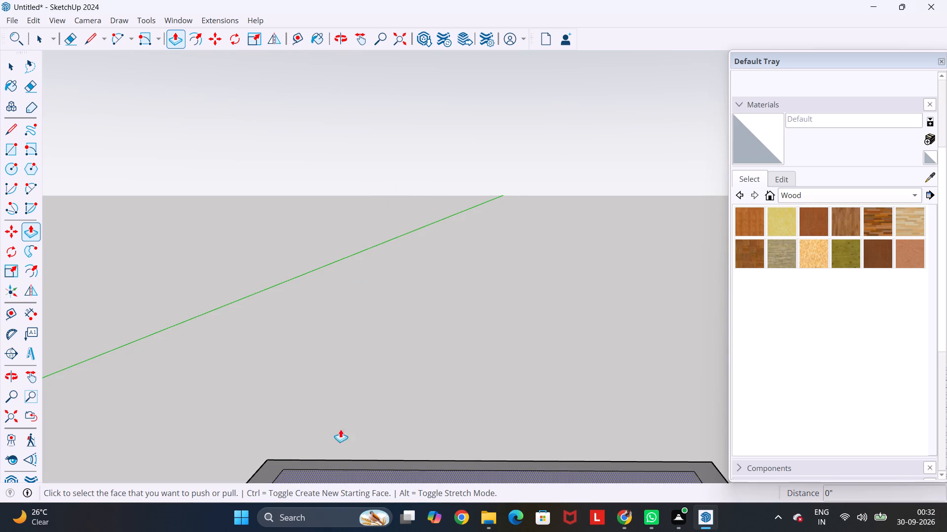
scroll(340, 429, "down", 8)
scroll(363, 380, "down", 13)
key("ctrl+z")
key("ctrl+z")
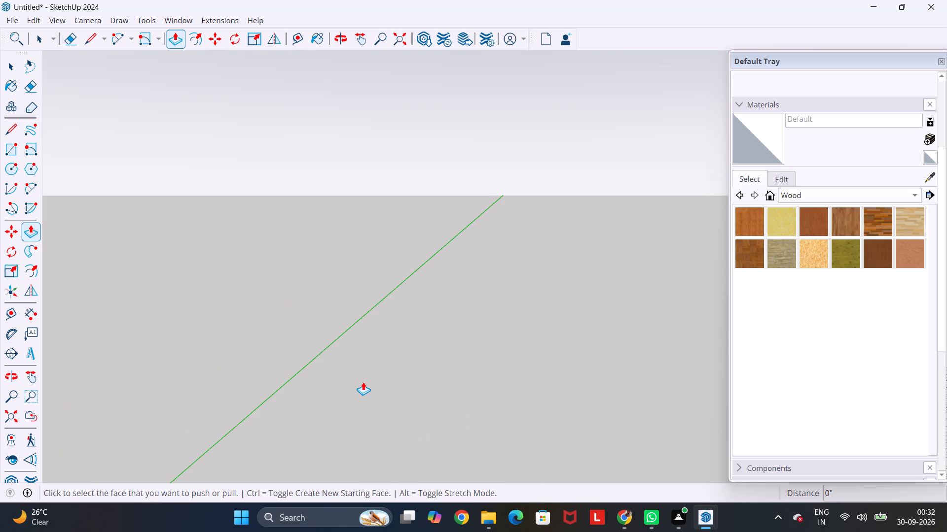
Draw an 18' by 18' rectangle flat on the ground as the new room floor.
key("r")
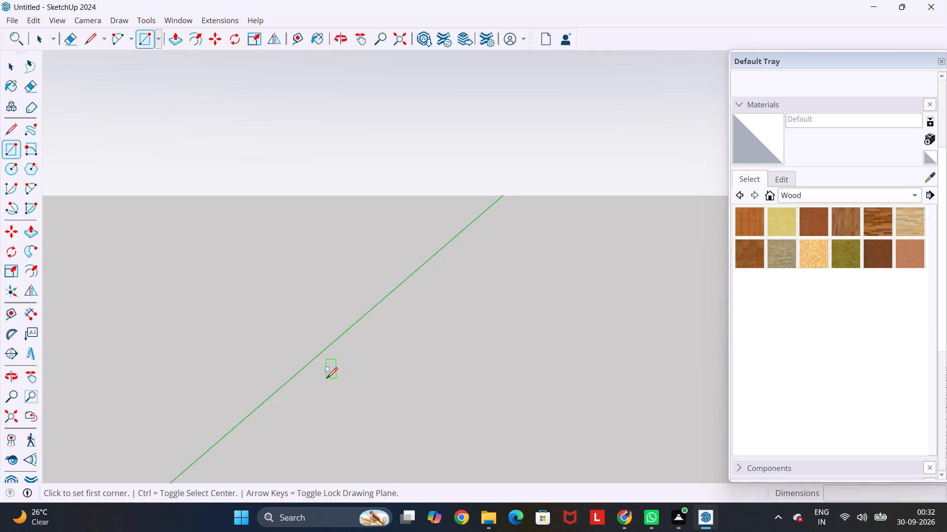
left_click(327, 378)
key("Left")
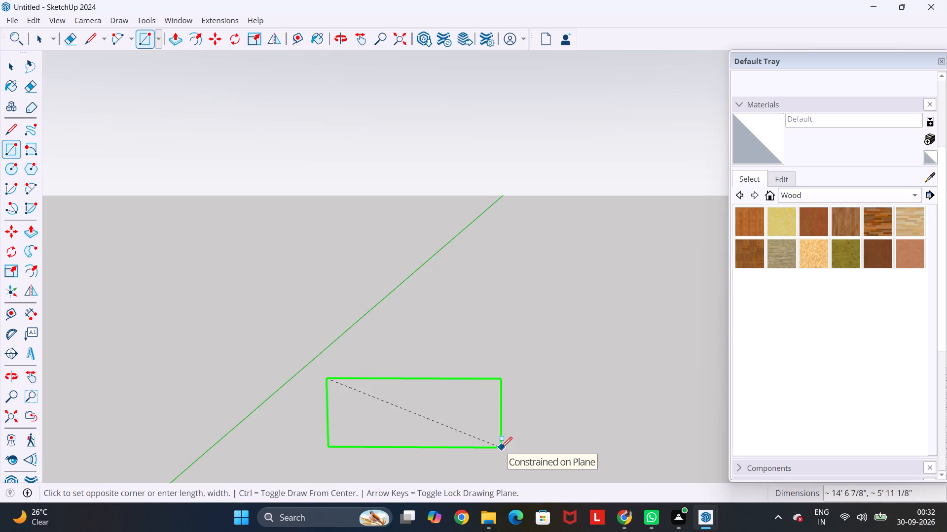
key("Up")
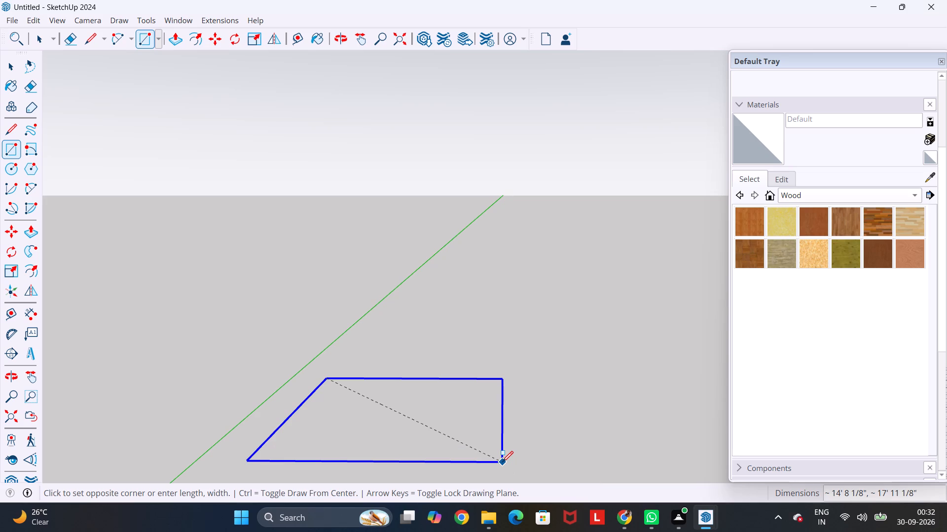
type("18")
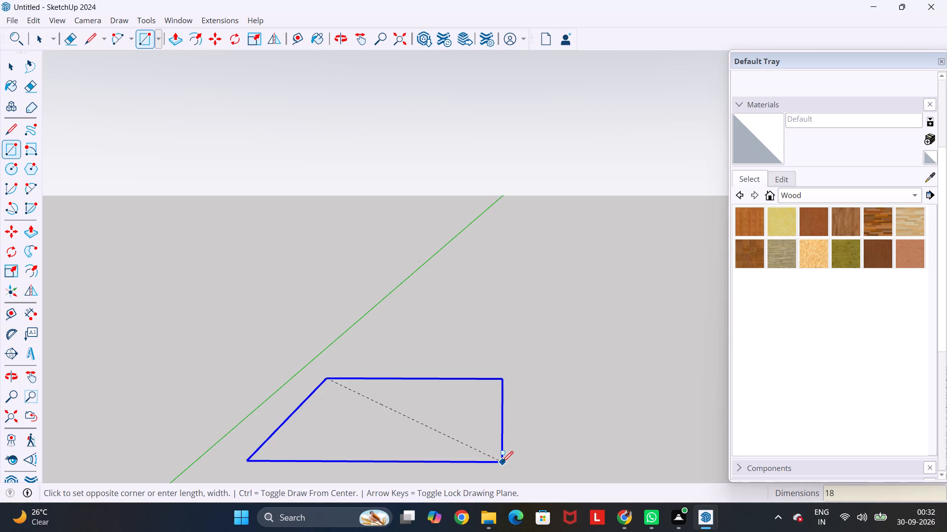
key("apostrophe")
key("comma")
type("18'")
key("Return")
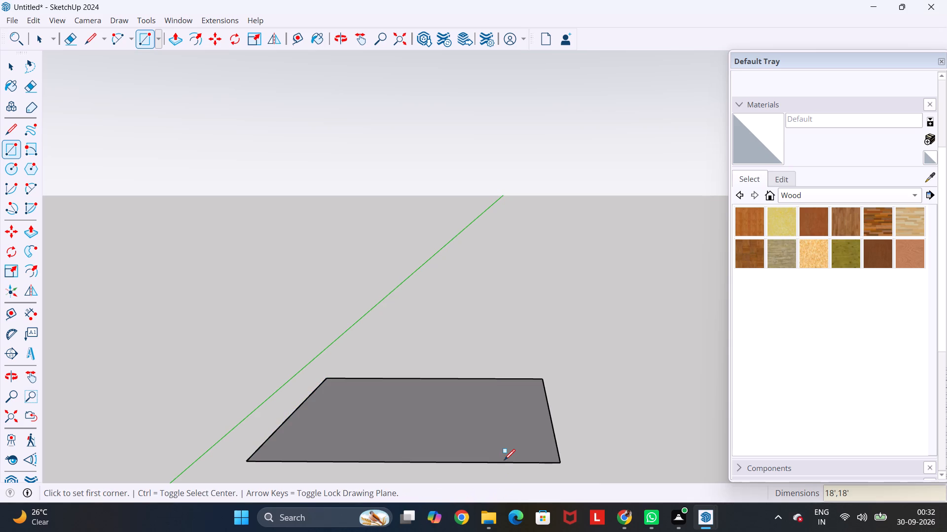
key("Escape")
key("space")
Offset the floor outline 9" inward to mark the wall thickness.
scroll(506, 462, "down", 1)
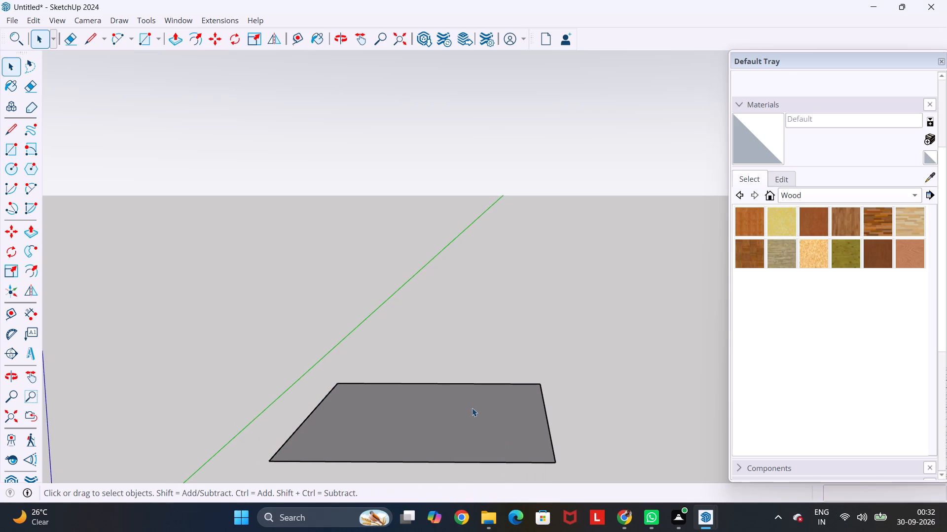
key("f")
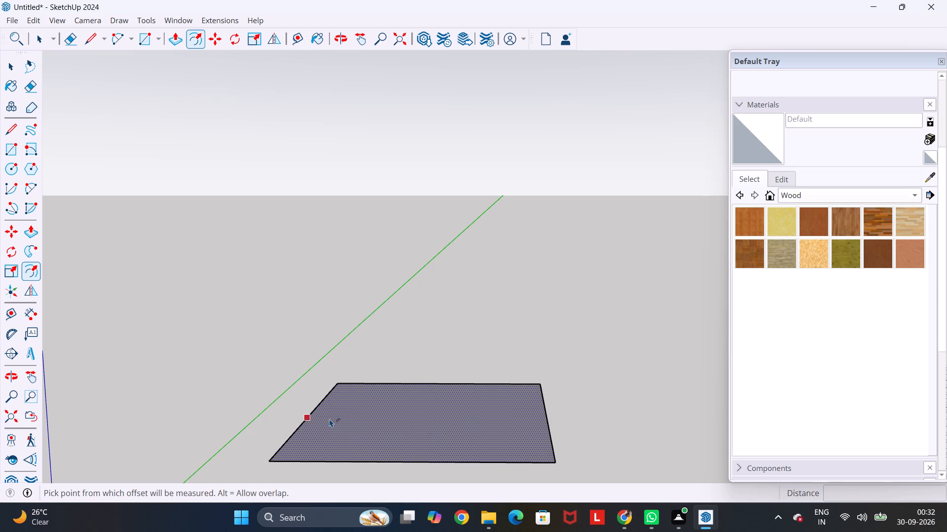
left_click_drag(329, 419, 330, 423)
type("9\"")
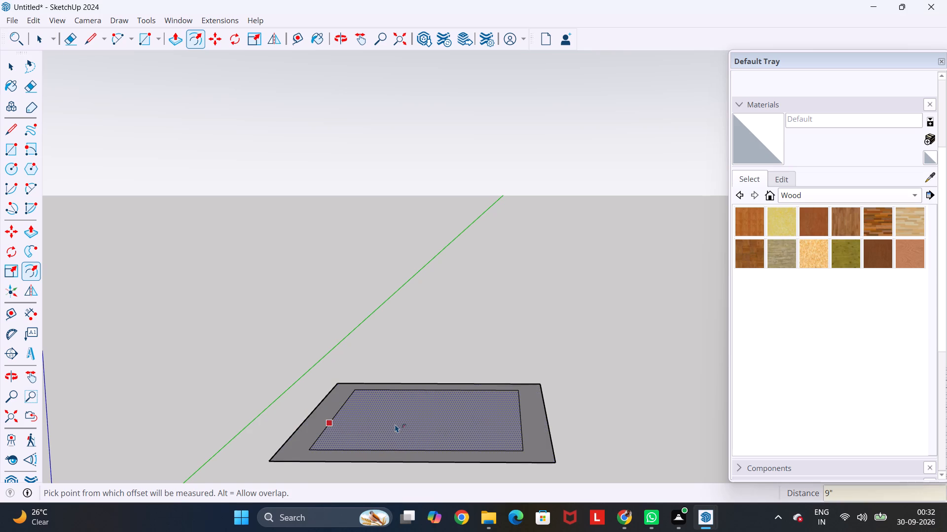
key("Return")
Move the inner front line onto the floor's front edge and delete that edge, leaving a U-shaped wall outline.
key("m")
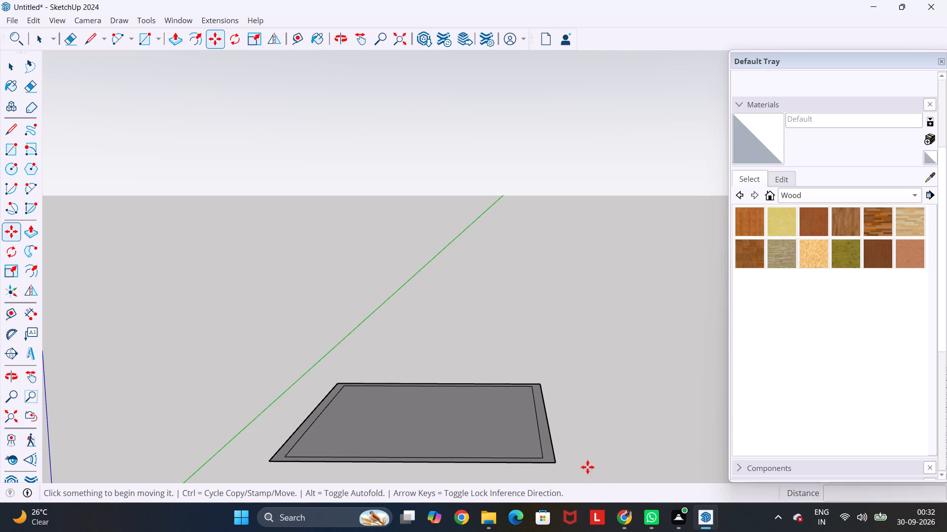
scroll(501, 458, "up", 4)
left_click(501, 458)
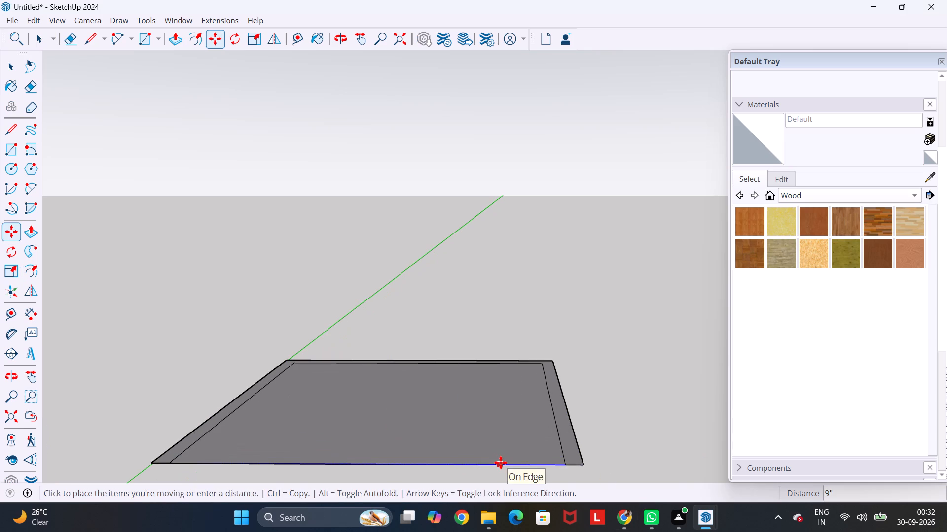
left_click(501, 463)
key("space")
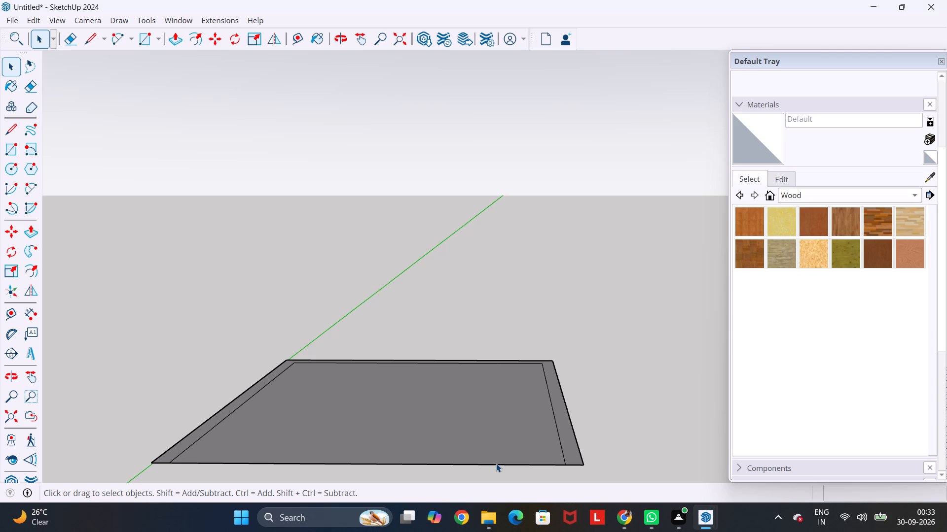
left_click(496, 465)
key("Delete")
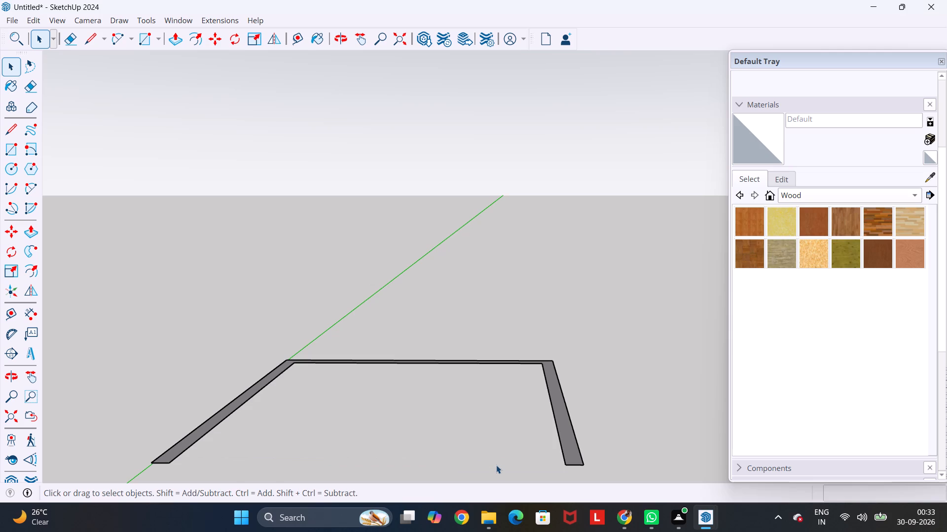
Draw an 18' by 6" vertical rotated rectangle downward from the outer bottom edge of the back wall outline.
scroll(489, 384, "down", 7)
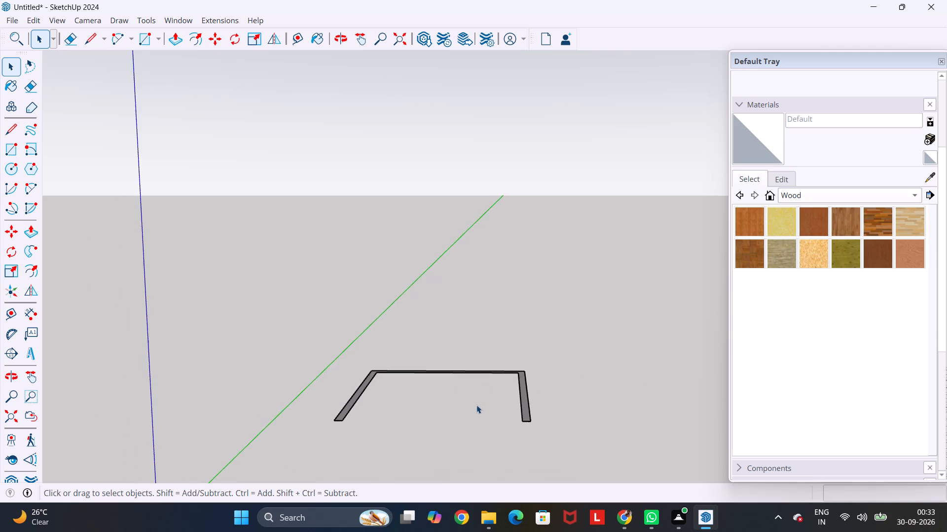
middle_click_drag(476, 405, 480, 120)
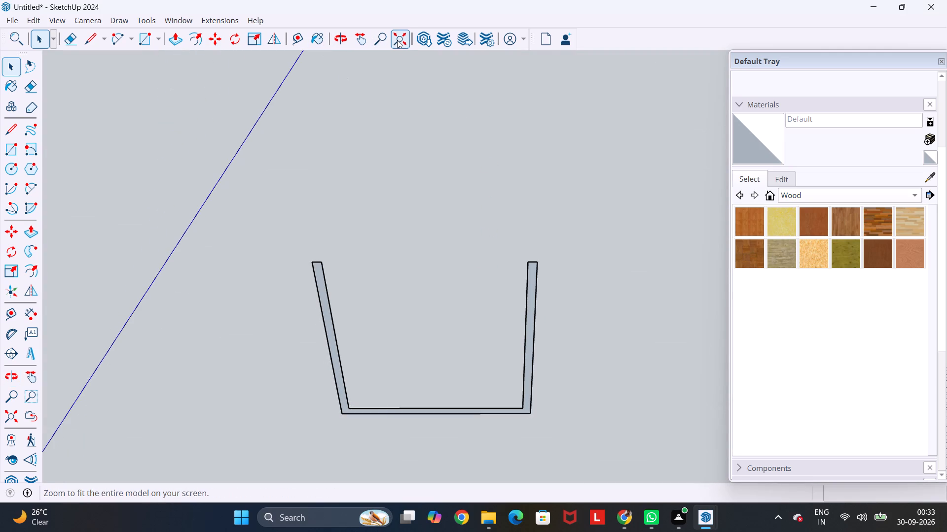
left_click(30, 147)
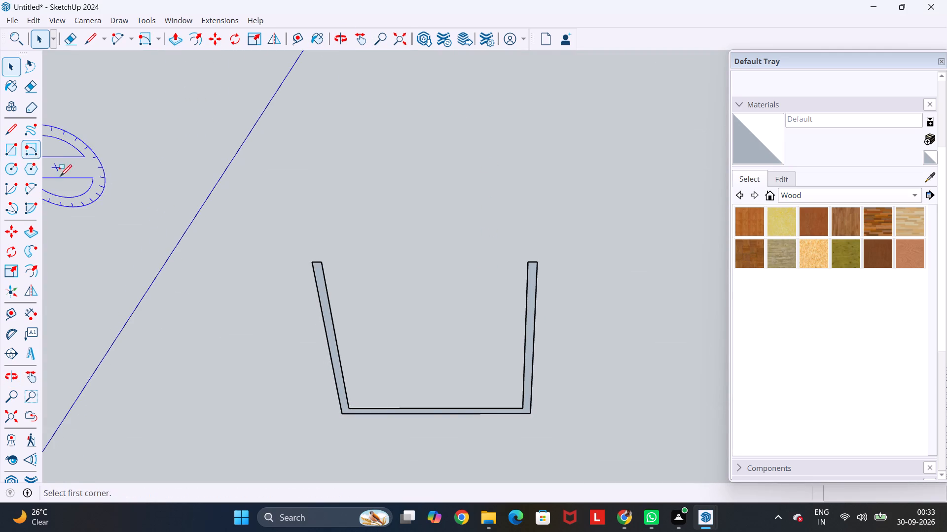
scroll(496, 453, "up", 5)
left_click(547, 396)
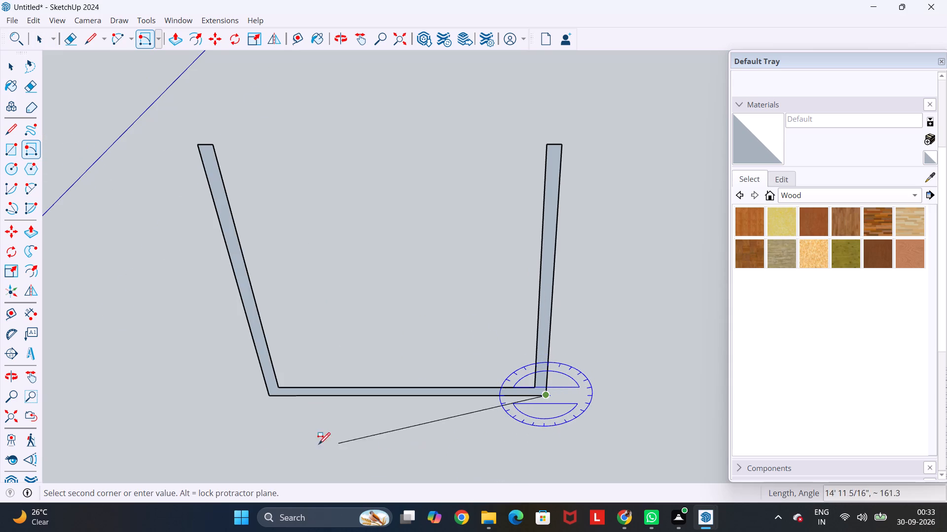
scroll(267, 396, "up", 6)
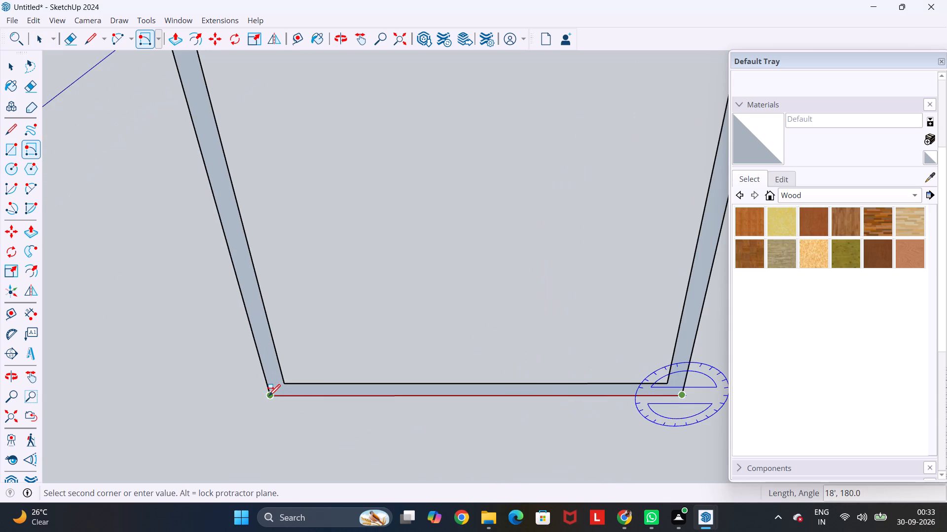
left_click(268, 396)
middle_click_drag(275, 405, 671, 512)
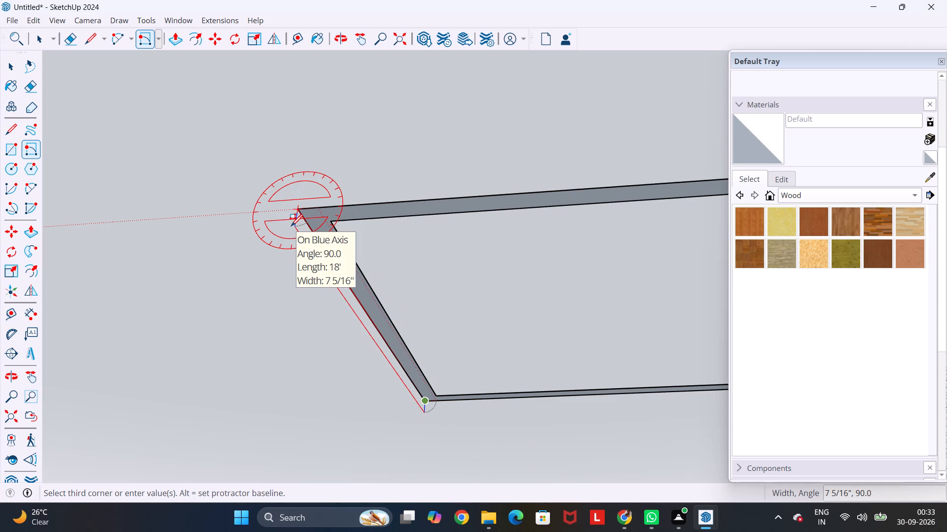
type("6\"")
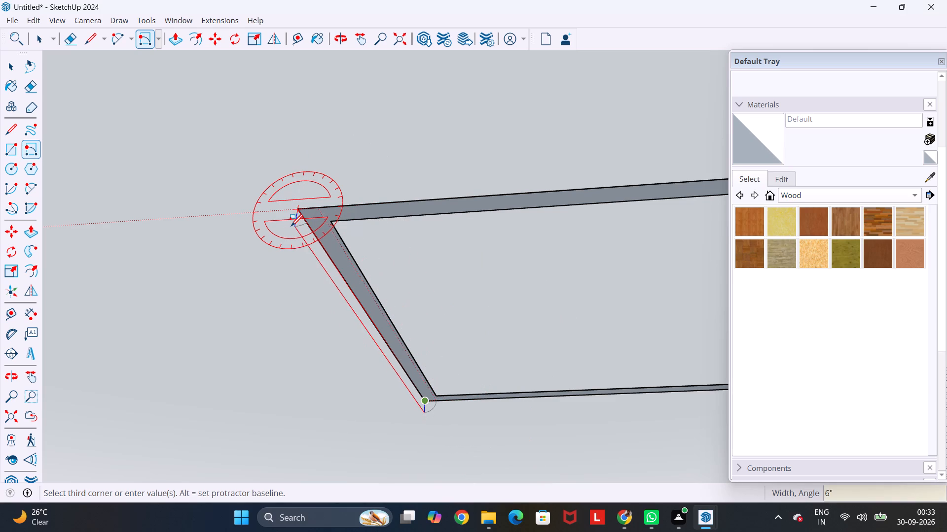
key("Return")
Push/Pull the 6" high strip 18' forward to the ends of the side wall outlines to form the floor slab.
scroll(347, 227, "down", 6)
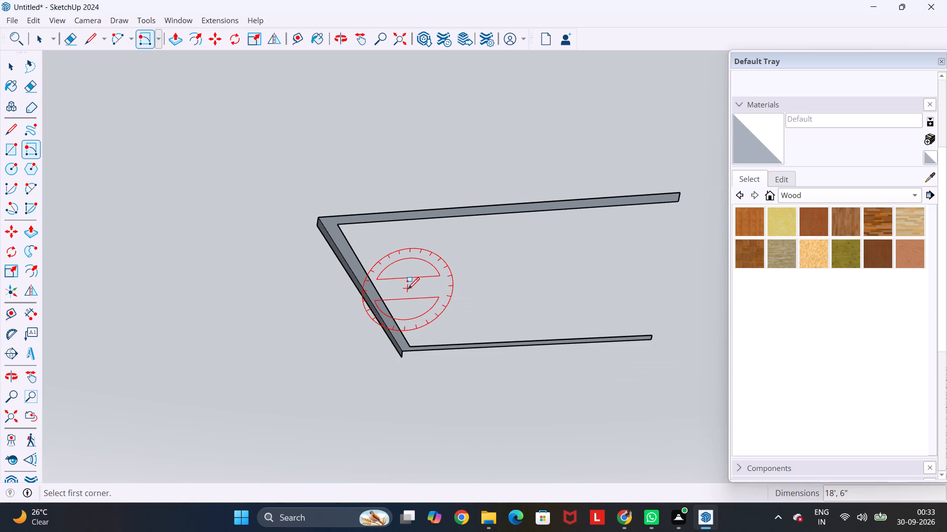
key("p")
scroll(367, 279, "up", 10)
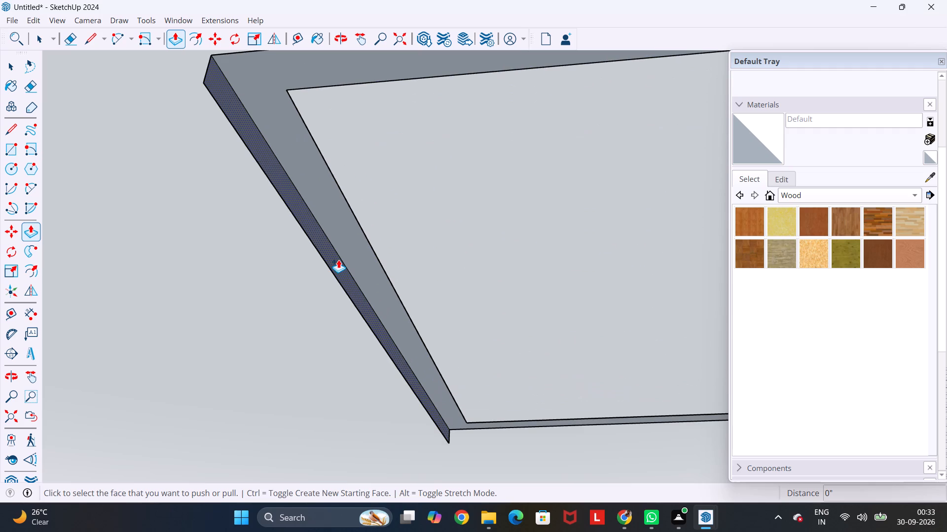
left_click(338, 260)
scroll(338, 260, "down", 11)
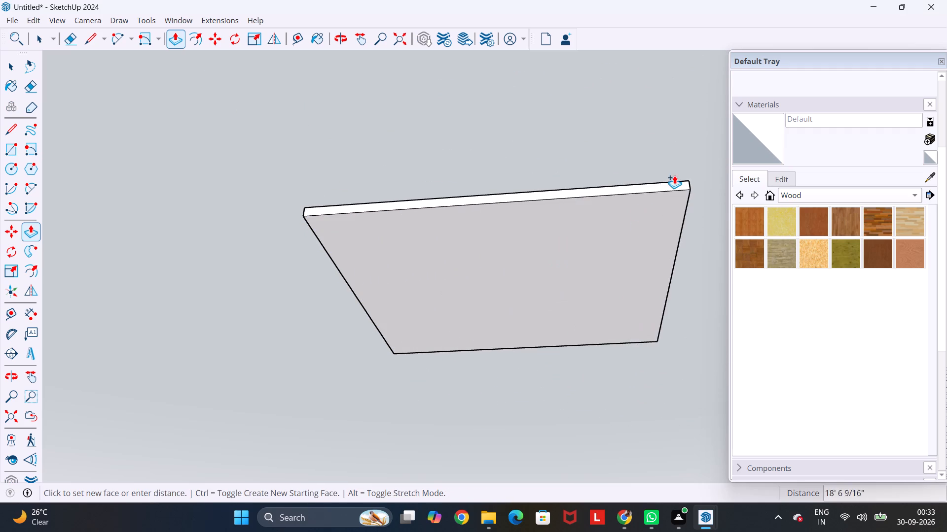
middle_click_drag(674, 175, 590, 344)
scroll(601, 301, "up", 5)
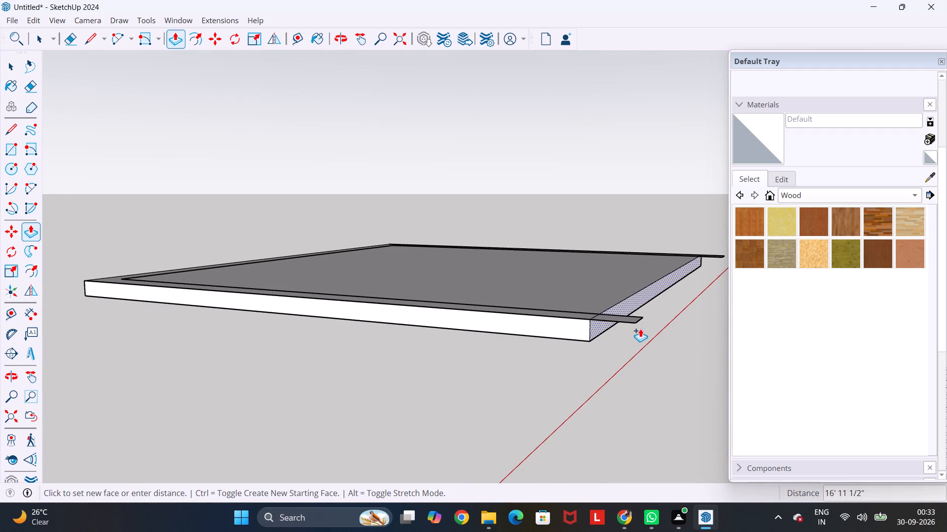
left_click(644, 319)
Push/Pull the U-shaped wall outline up 10.5' to raise the back and side walls.
scroll(651, 315, "down", 1)
middle_click_drag(669, 233, 444, 330)
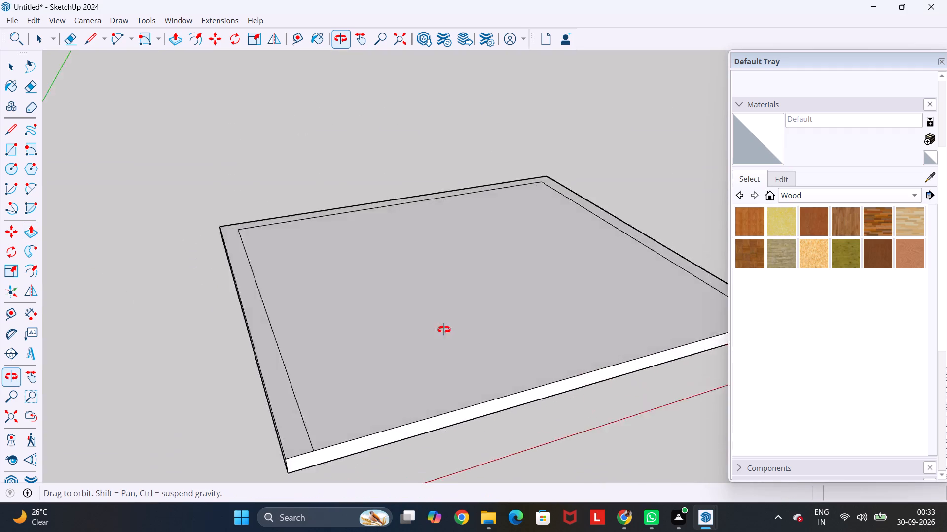
middle_click_drag(444, 330, 321, 413)
scroll(321, 413, "down", 8)
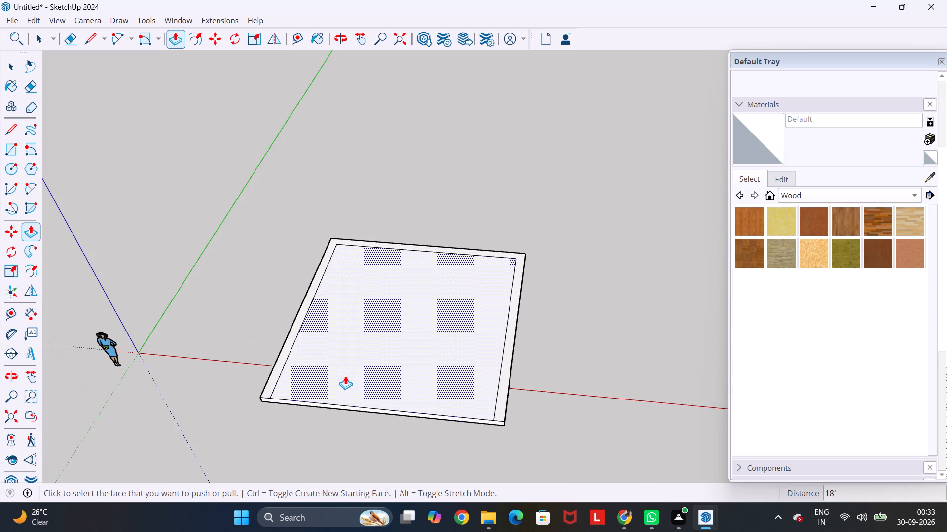
scroll(527, 381, "up", 5)
left_click(481, 385)
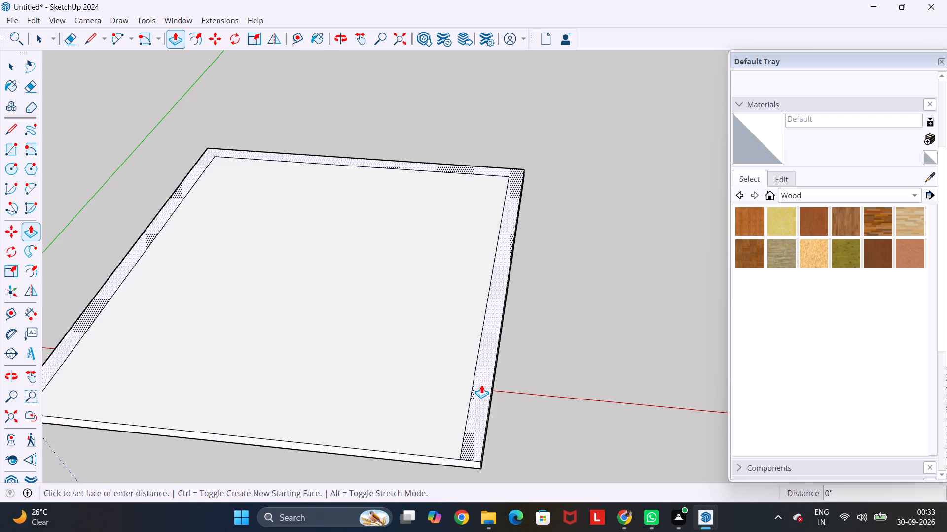
type("10.5'")
key("Return")
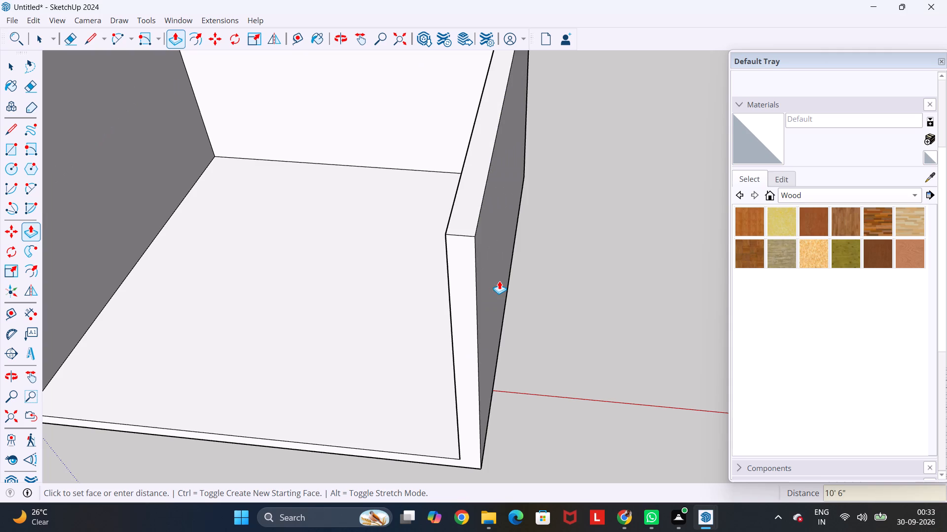
Copy the back wall's left corner edge 3" inward along the wall and repeat the copy 8 times.
scroll(646, 413, "down", 5)
middle_click_drag(291, 153, 369, 137)
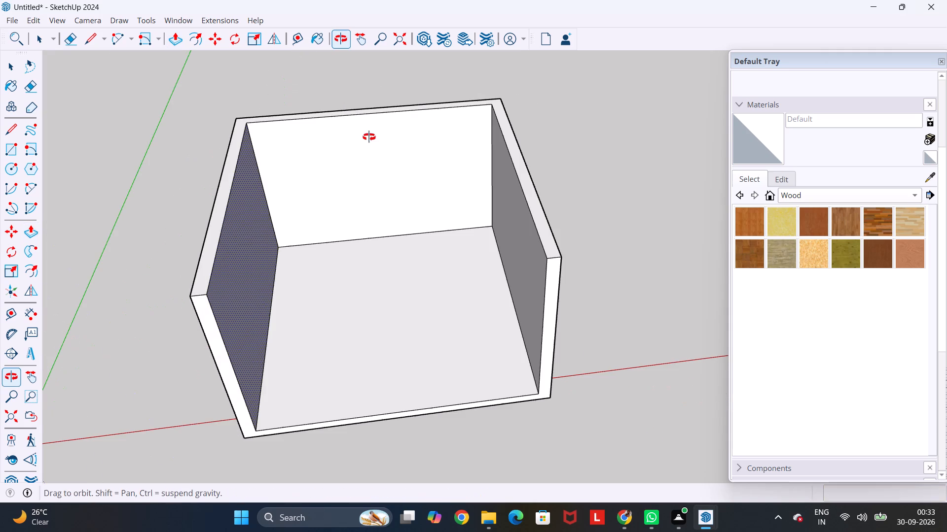
middle_click_drag(369, 137, 285, 121)
key("space")
middle_click_drag(302, 145, 280, 127)
key("l")
key("Escape")
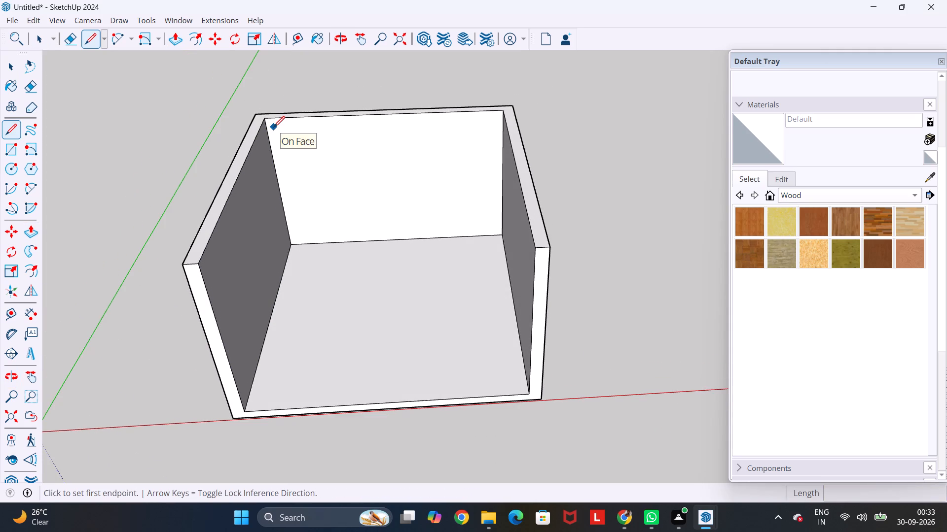
scroll(275, 177, "up", 2)
key("space")
left_click(277, 173)
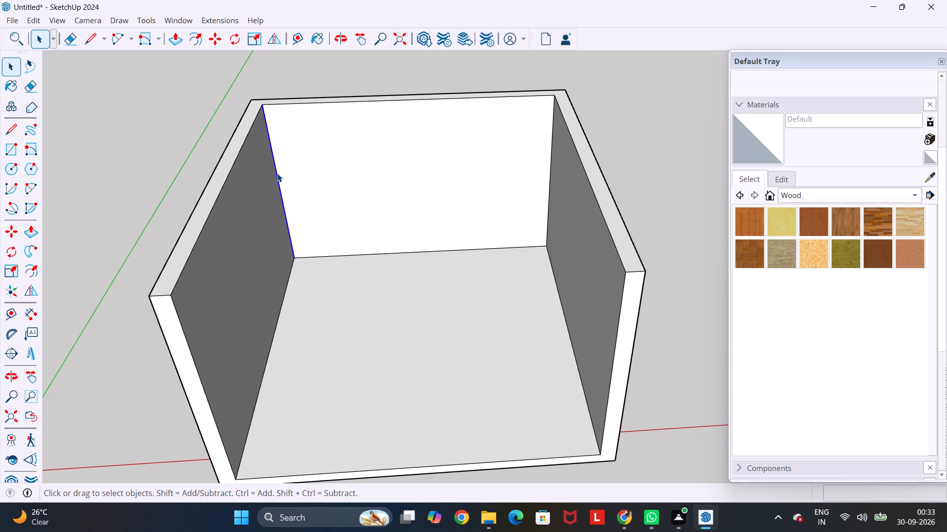
key("m")
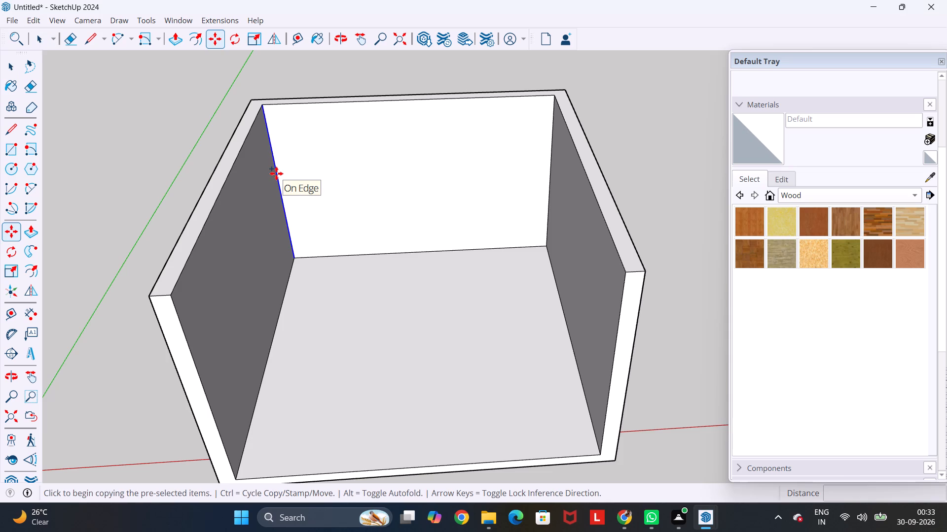
left_click(279, 173)
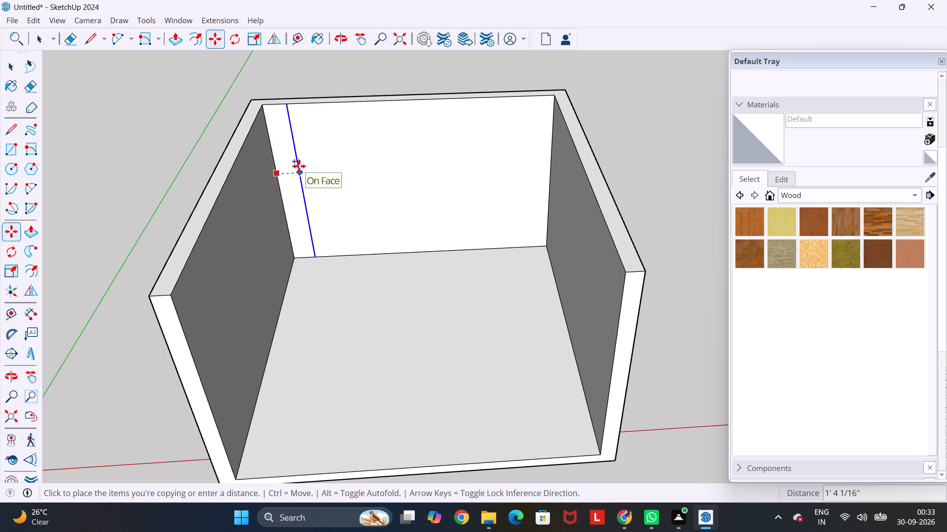
type("3\"")
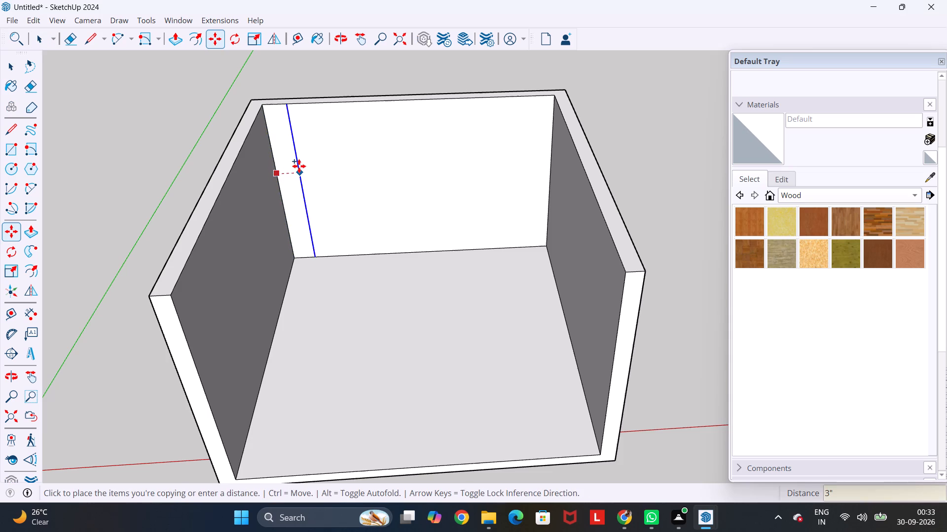
key("Return")
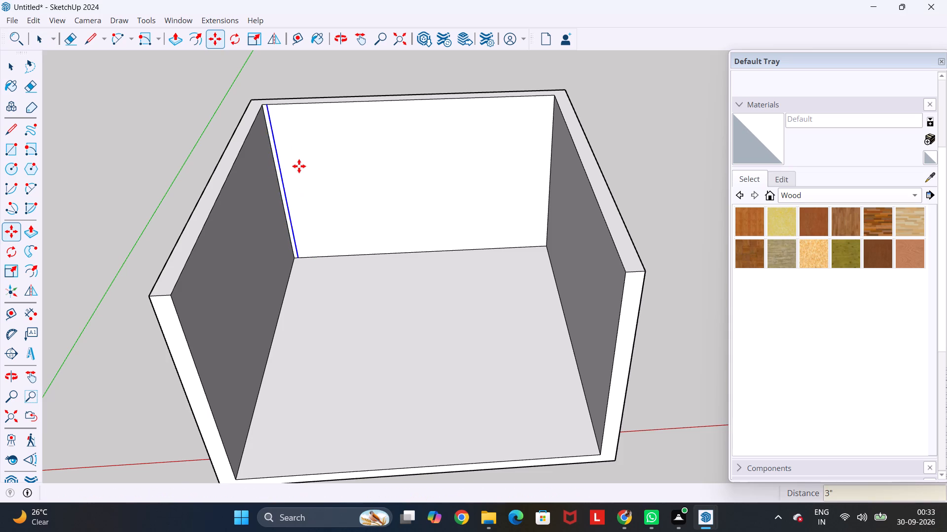
key("asterisk")
key("8")
key("Return")
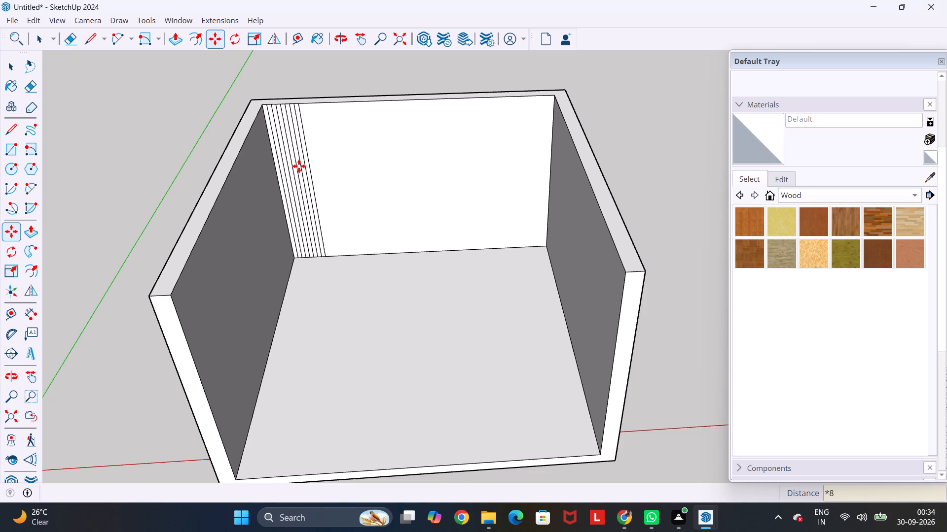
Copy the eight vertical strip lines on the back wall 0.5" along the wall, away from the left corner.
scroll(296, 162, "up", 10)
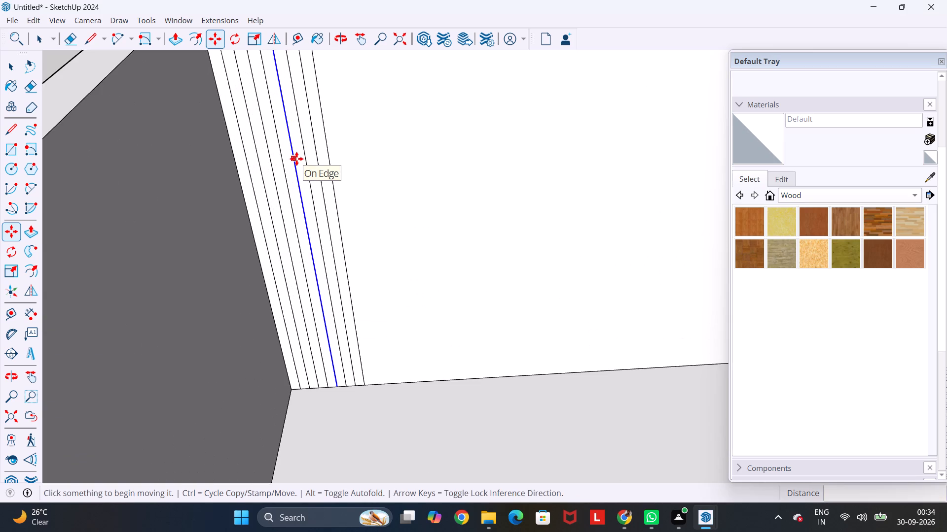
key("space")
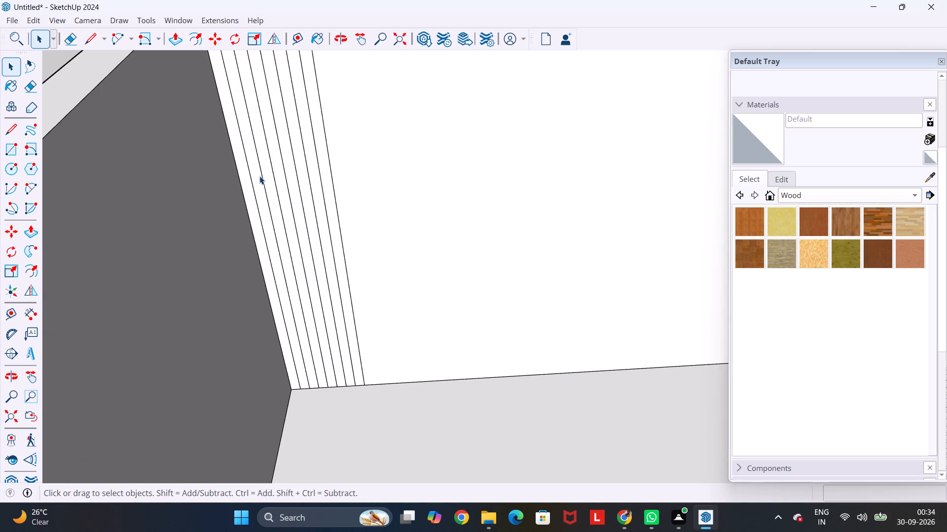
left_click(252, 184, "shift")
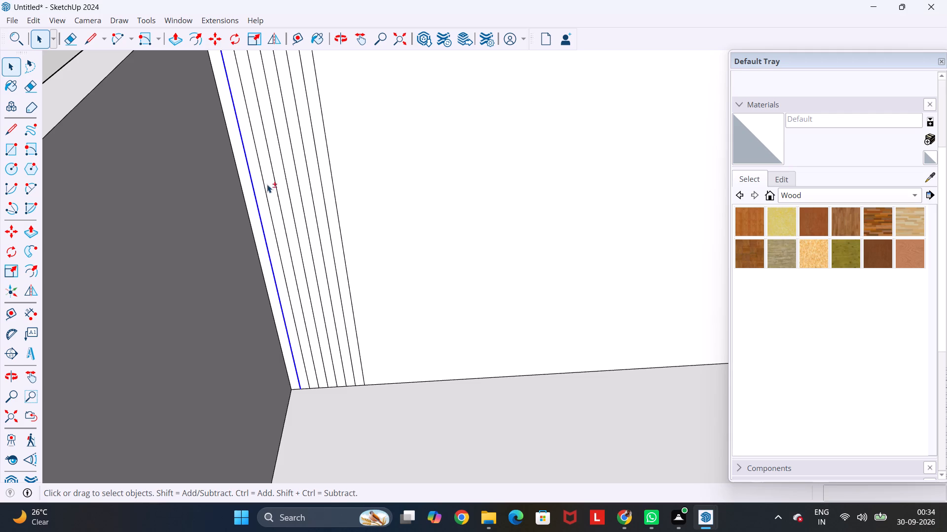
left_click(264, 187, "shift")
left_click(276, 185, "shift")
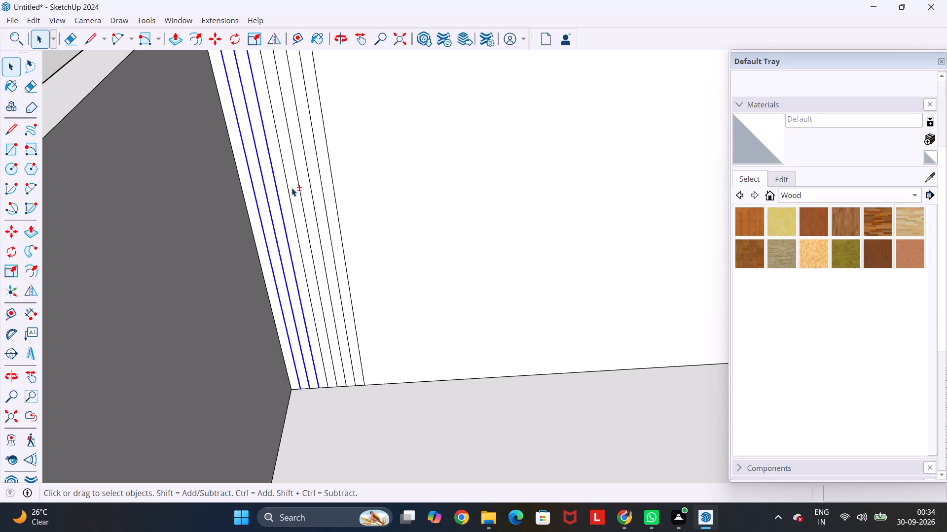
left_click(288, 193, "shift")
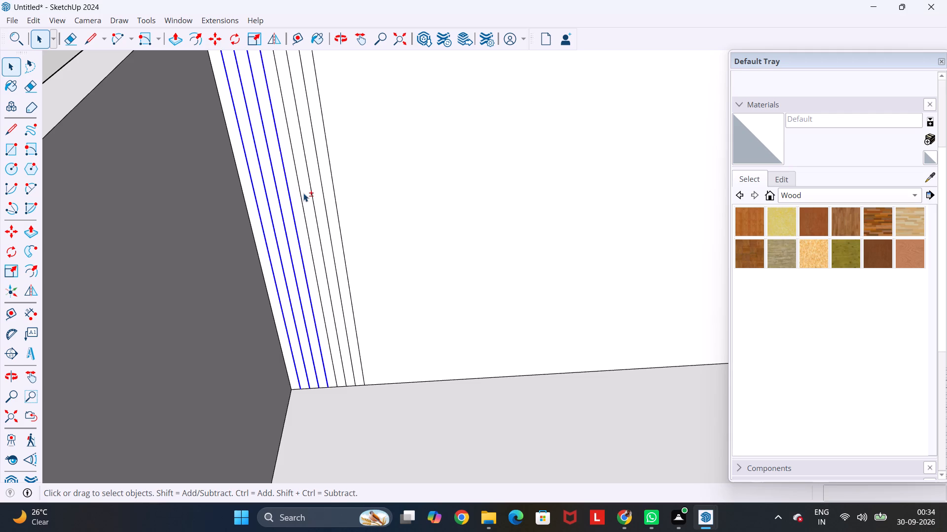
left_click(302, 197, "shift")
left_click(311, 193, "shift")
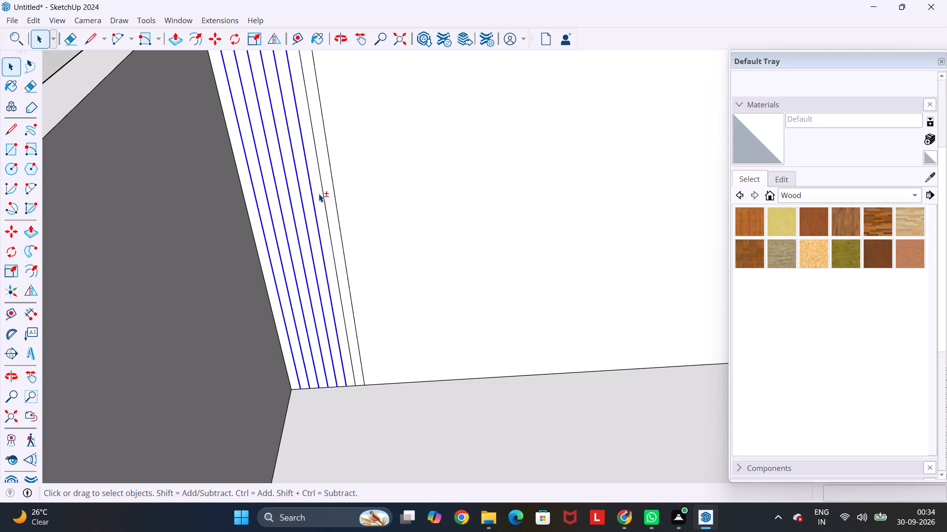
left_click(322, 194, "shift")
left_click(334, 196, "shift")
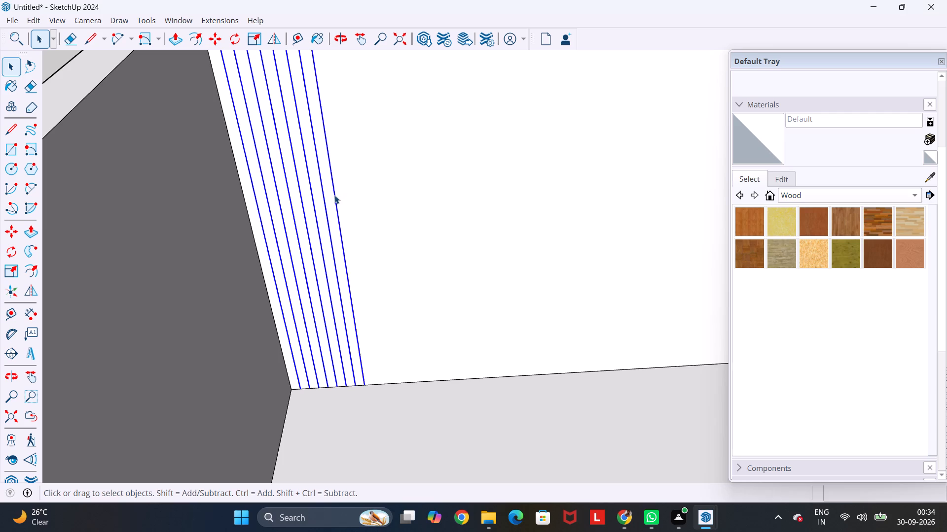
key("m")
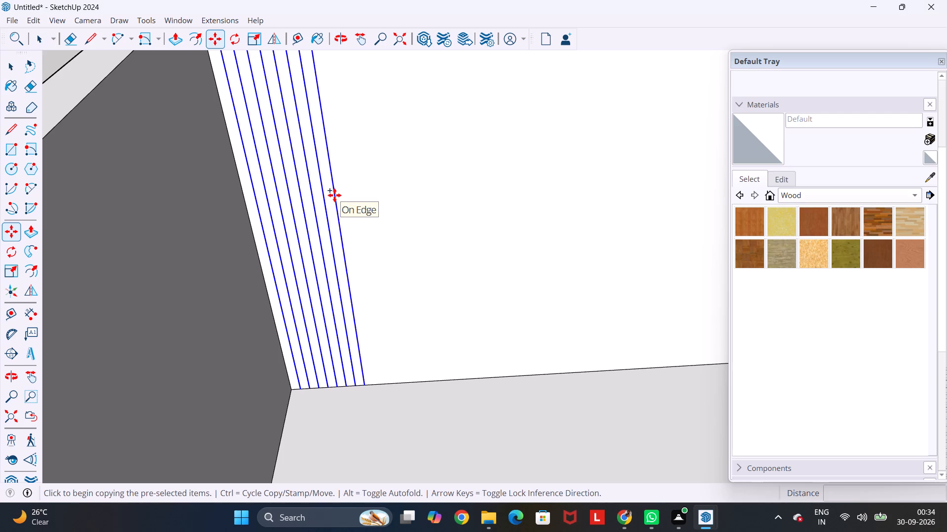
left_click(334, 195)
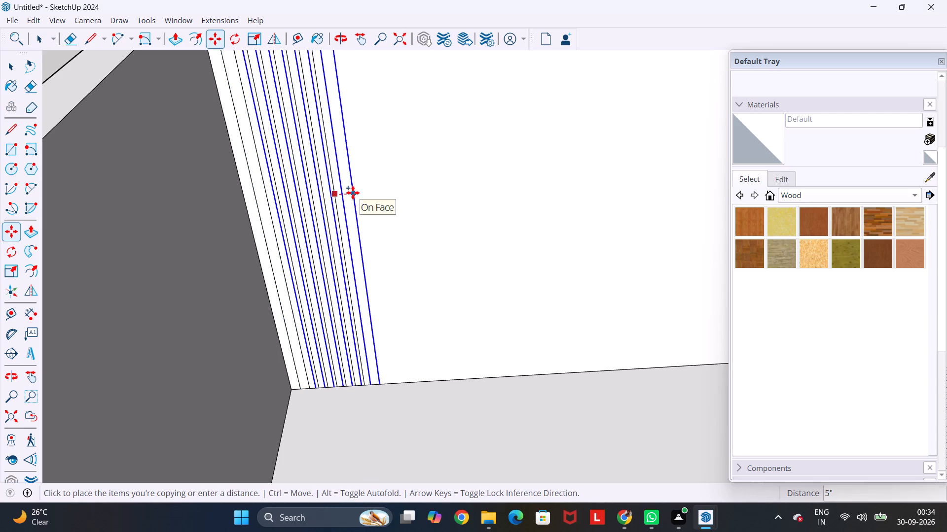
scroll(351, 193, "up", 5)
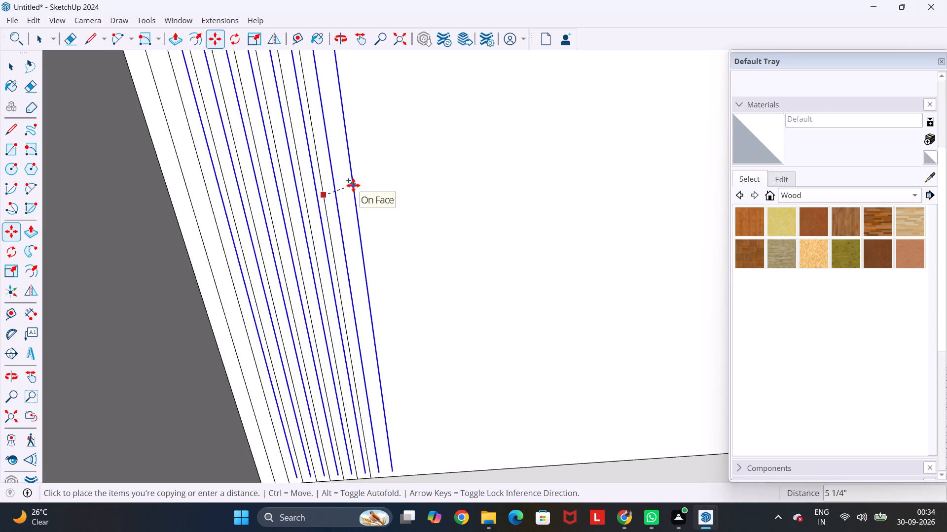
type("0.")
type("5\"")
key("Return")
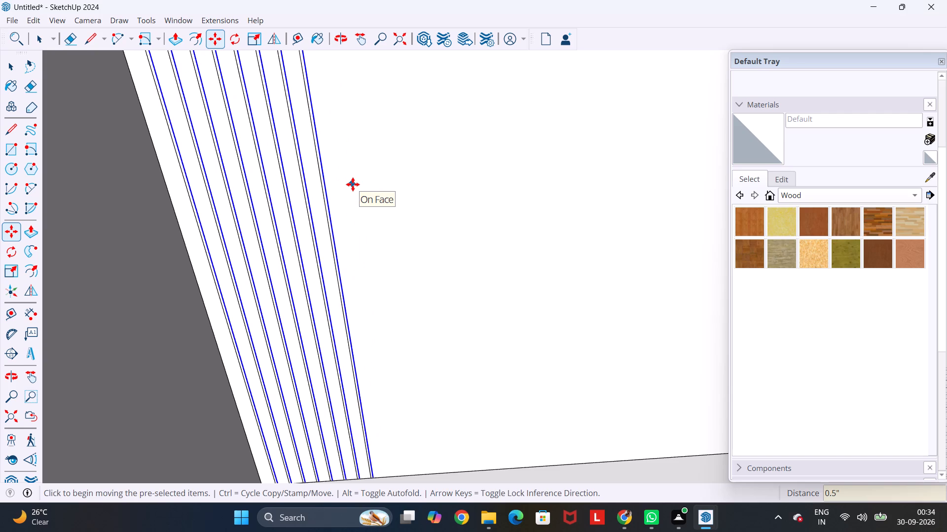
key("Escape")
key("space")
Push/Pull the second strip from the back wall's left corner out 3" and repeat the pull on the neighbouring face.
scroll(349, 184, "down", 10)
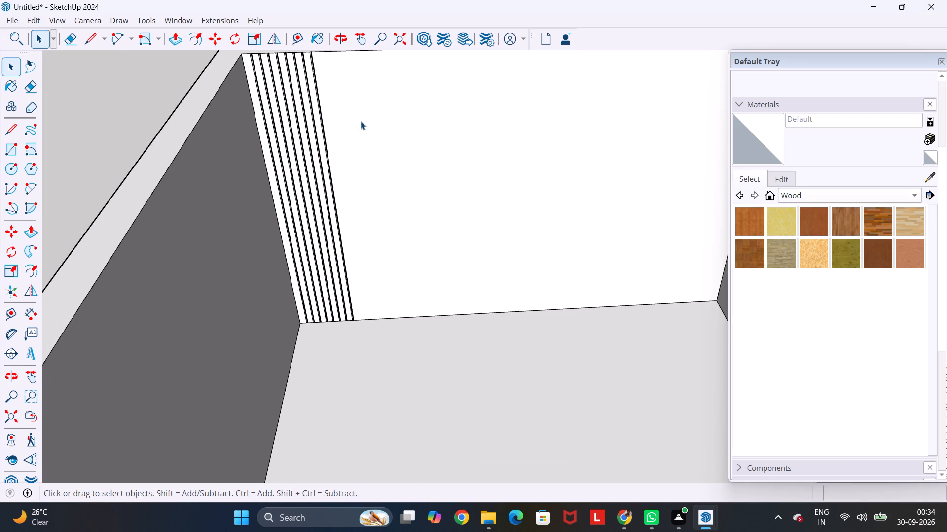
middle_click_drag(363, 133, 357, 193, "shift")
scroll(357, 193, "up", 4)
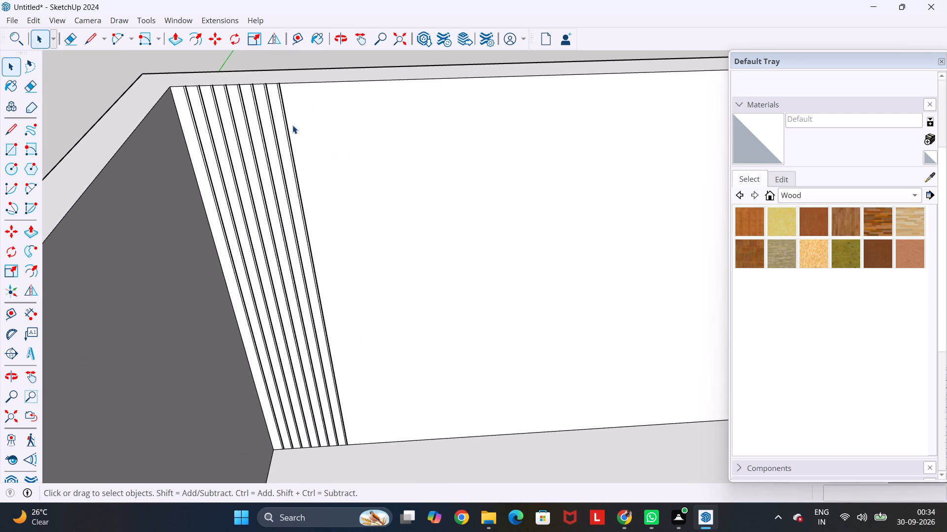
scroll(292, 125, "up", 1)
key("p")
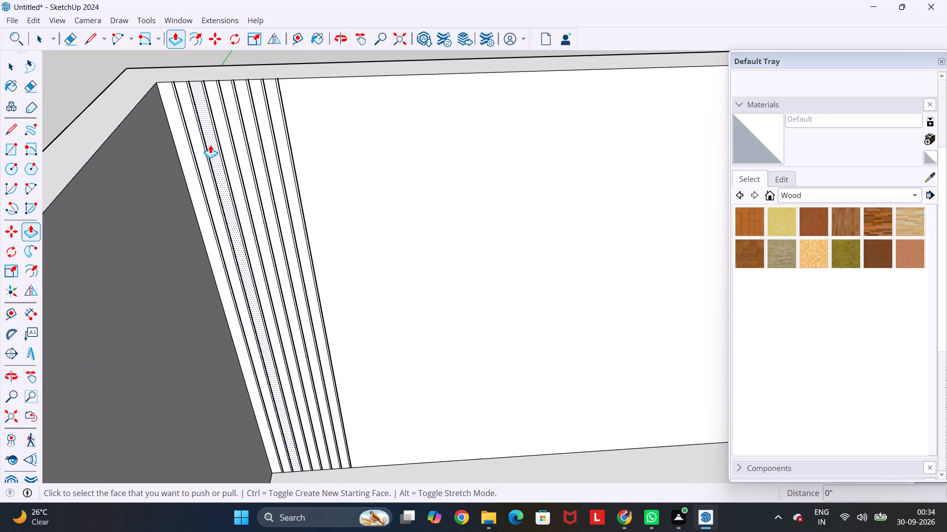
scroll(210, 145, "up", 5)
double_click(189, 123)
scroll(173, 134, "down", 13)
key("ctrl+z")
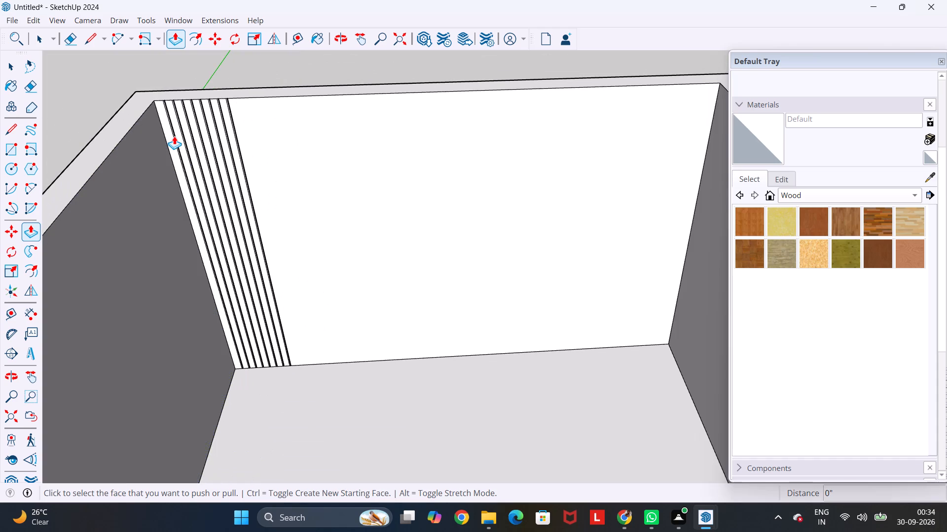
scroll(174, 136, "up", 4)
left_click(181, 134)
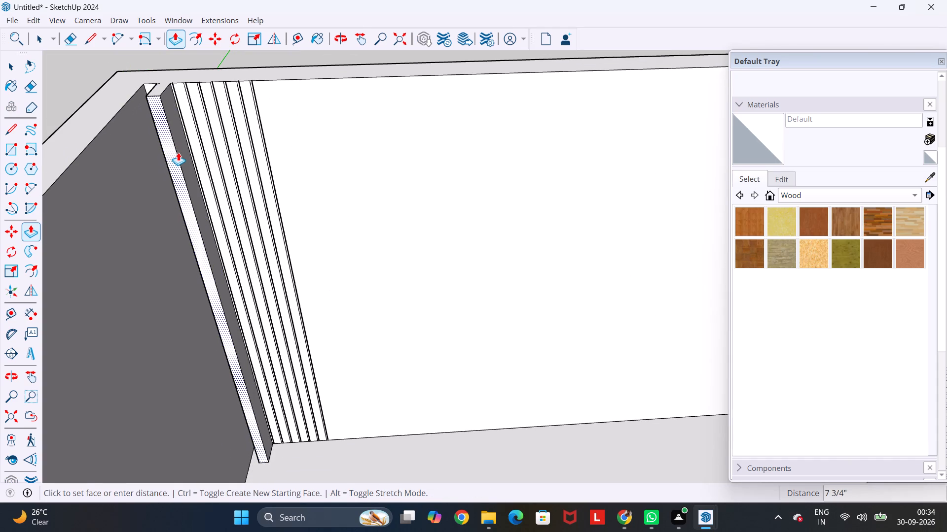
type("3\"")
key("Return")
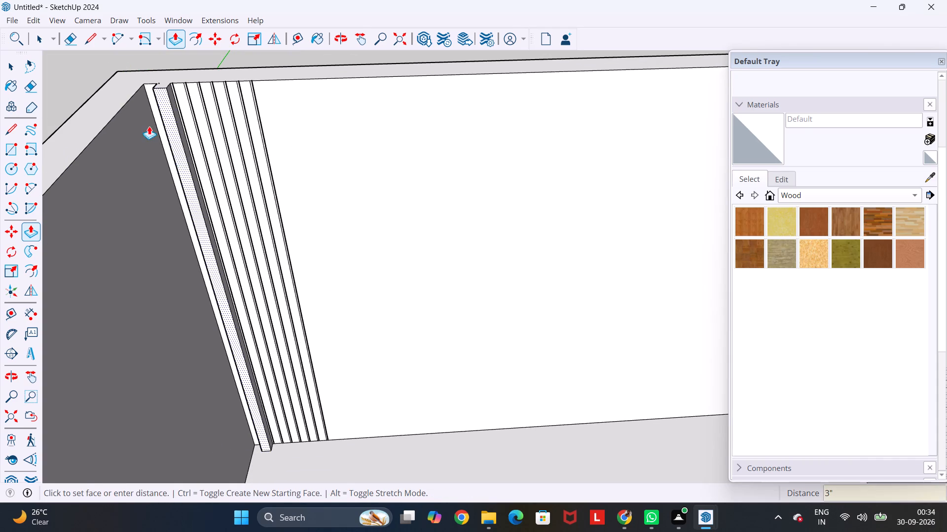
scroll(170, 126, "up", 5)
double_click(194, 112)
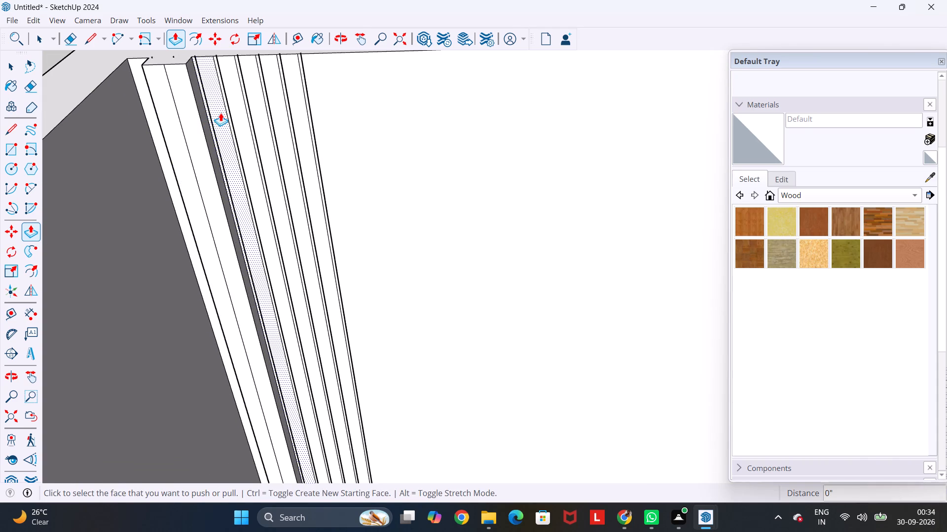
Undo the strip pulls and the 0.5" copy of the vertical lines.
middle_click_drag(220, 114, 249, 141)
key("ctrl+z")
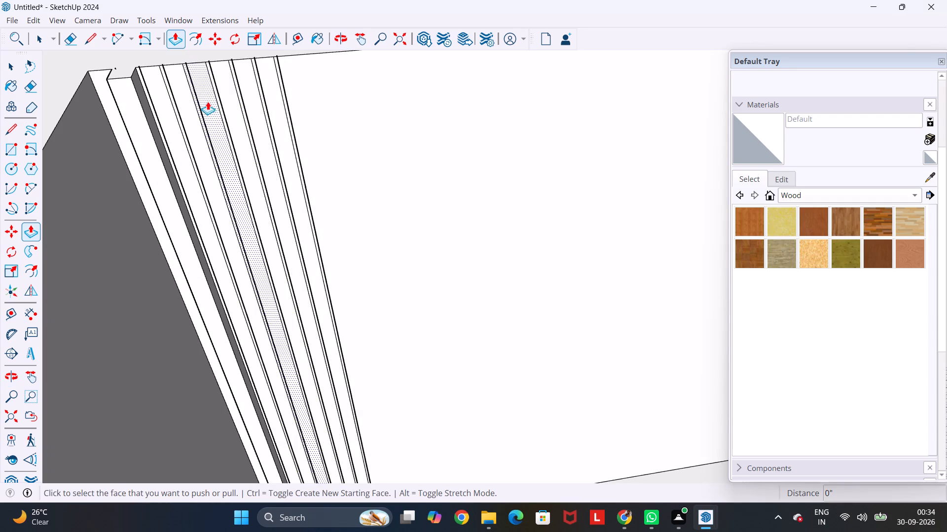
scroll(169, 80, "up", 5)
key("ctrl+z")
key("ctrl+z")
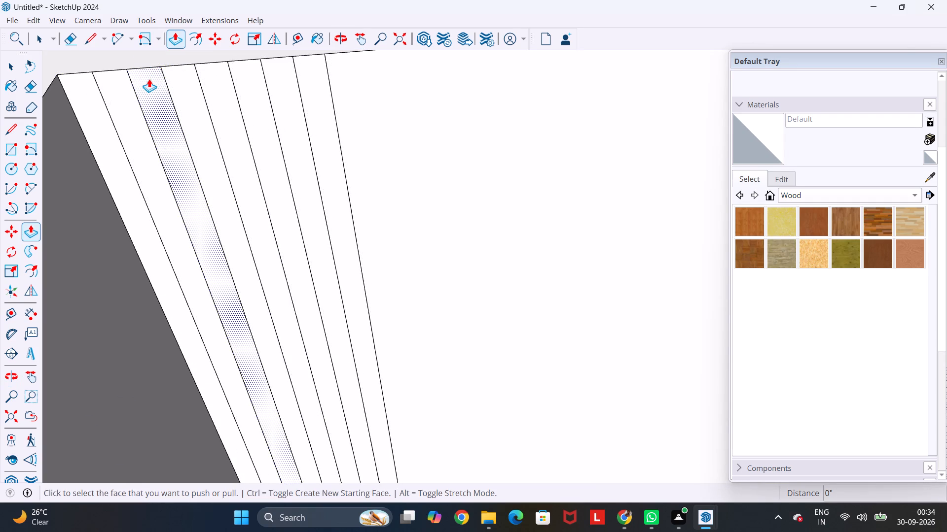
Copy the eight vertical strip lines on the back wall 0.3" along the wall, away from the left corner.
key("space")
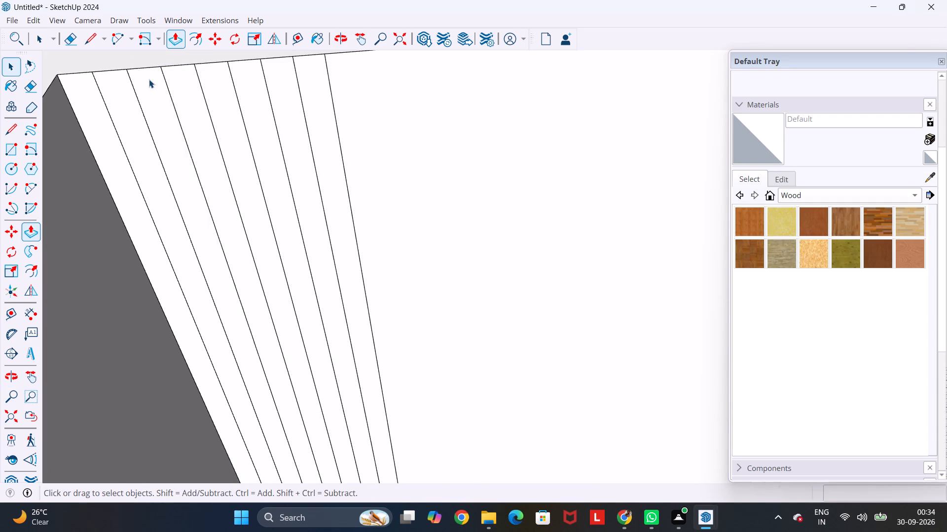
left_click(108, 112)
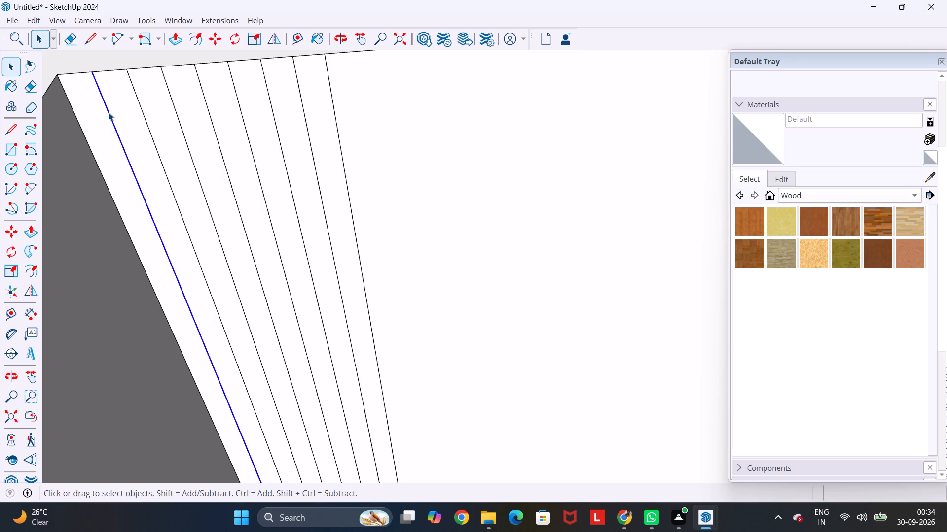
left_click(147, 122, "shift")
left_click(181, 124, "shift")
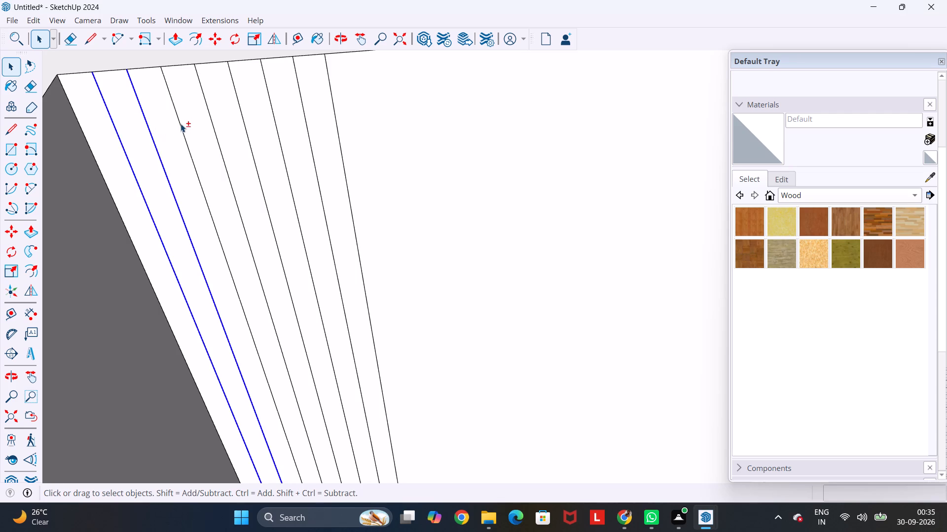
left_click(210, 120, "shift")
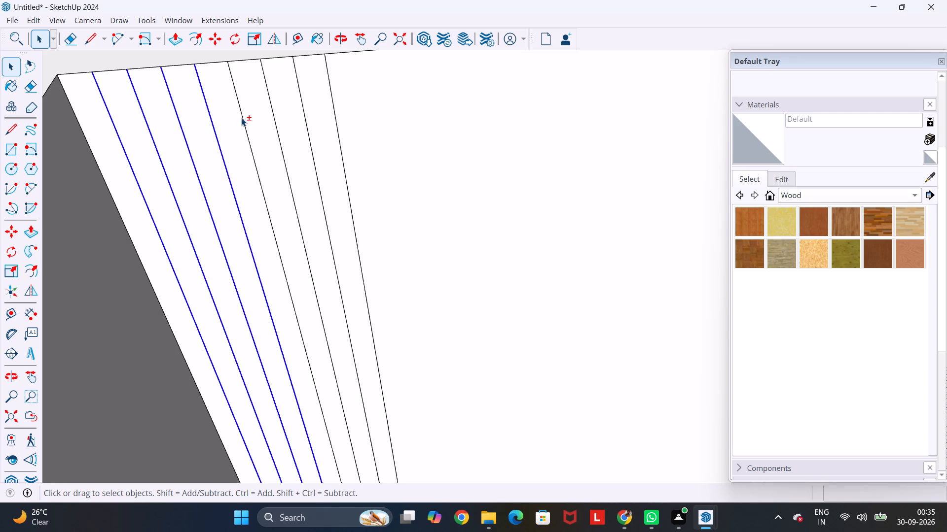
left_click(242, 118, "shift")
left_click(273, 118, "shift")
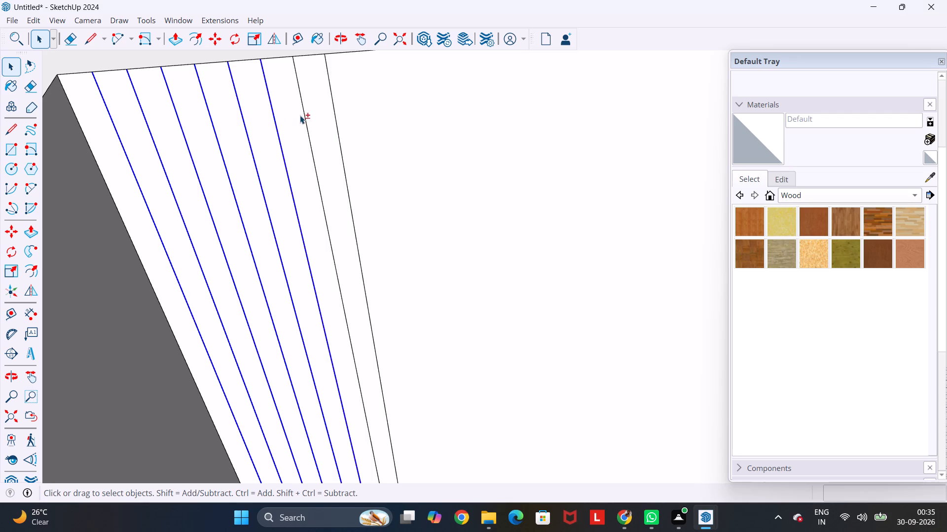
left_click(304, 115, "shift")
left_click(334, 112, "shift")
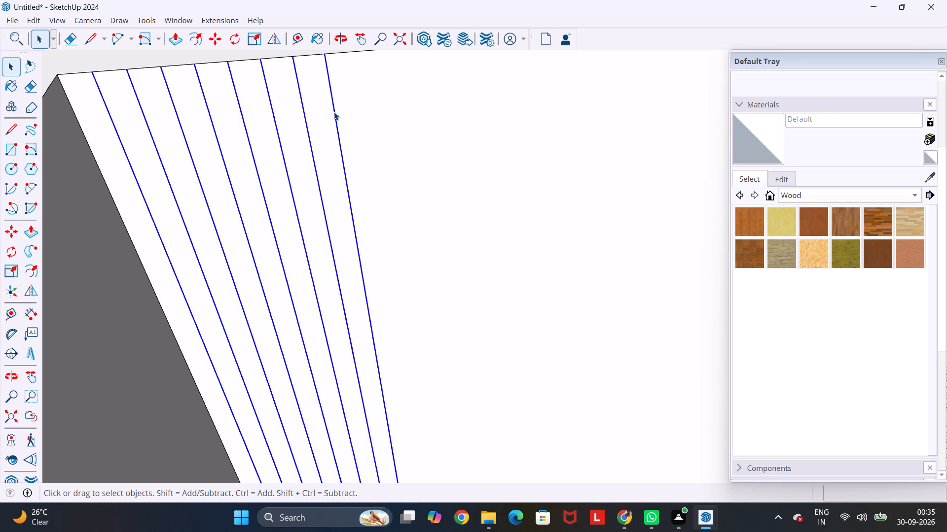
key("m")
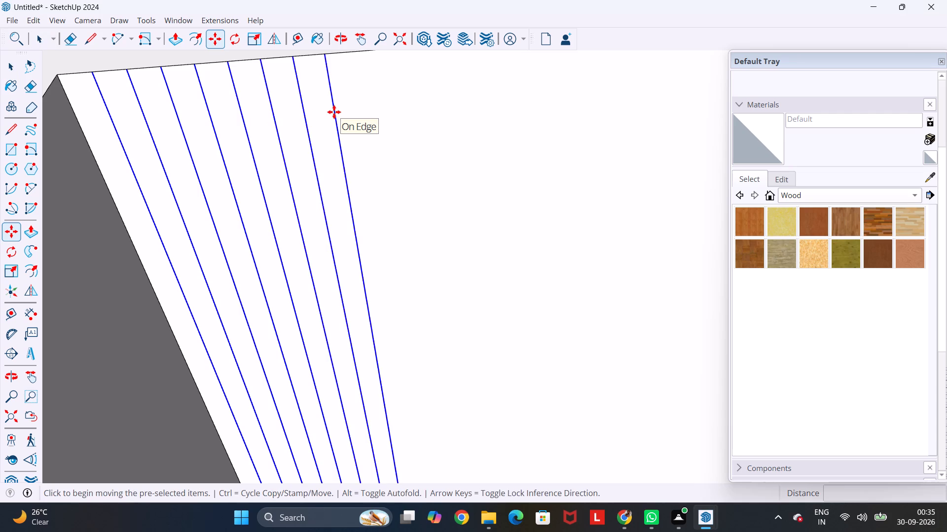
left_click(335, 113)
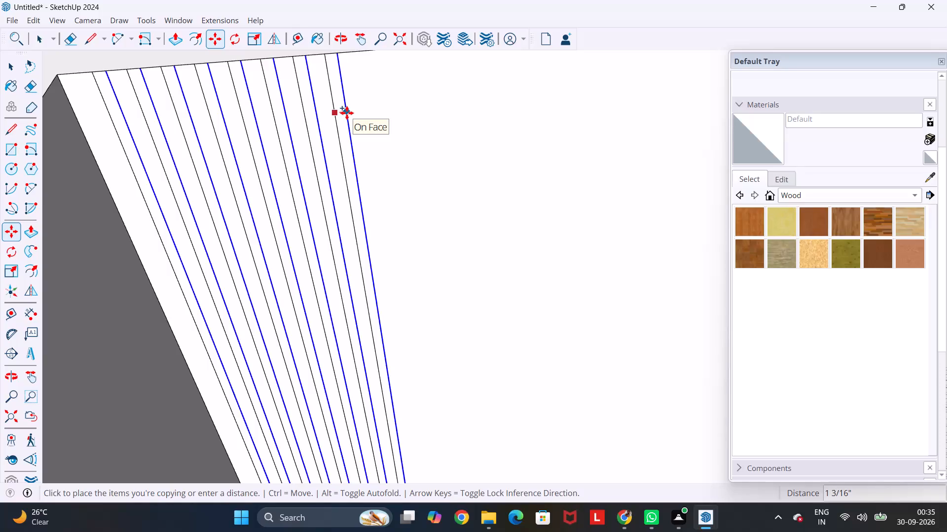
type("0.")
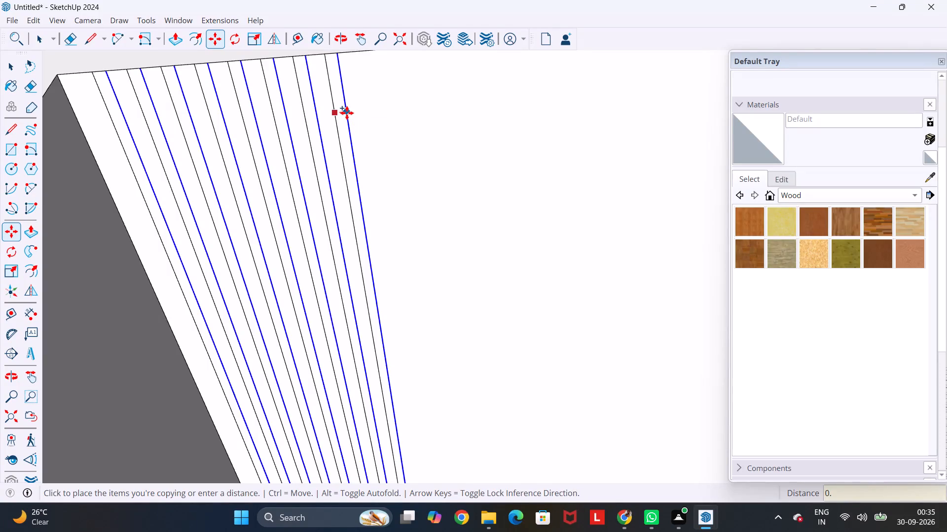
key("3")
key("shift+quotedbl")
key("Return")
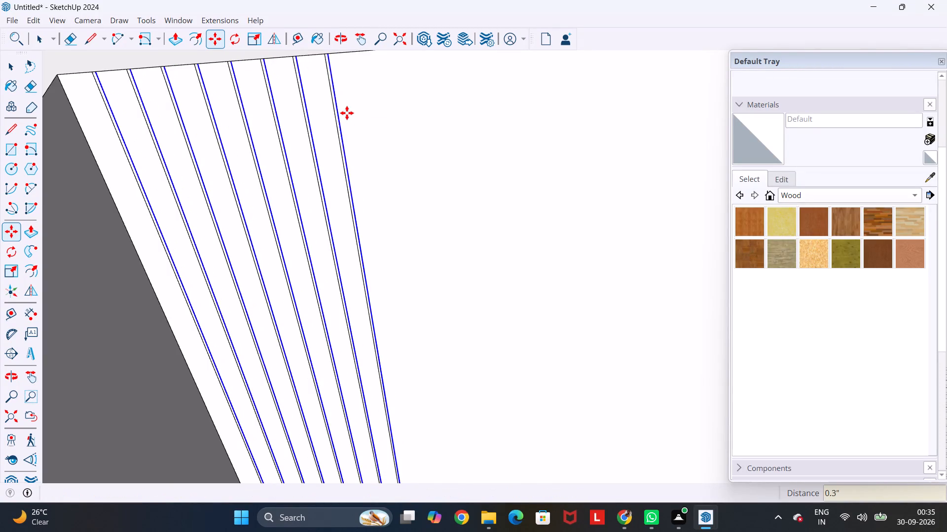
key("space")
key("space")
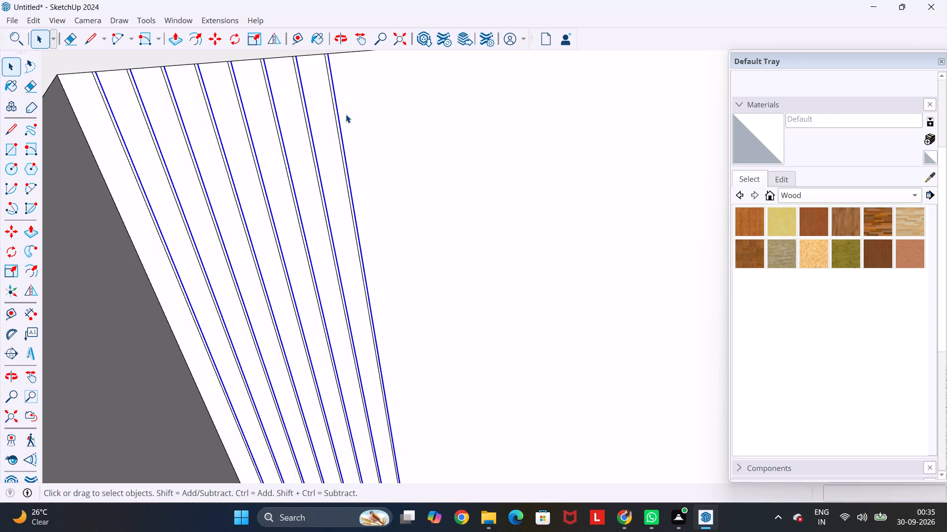
Push/Pull the second strip from the back wall's left corner out 3" into the room.
type("pp")
scroll(225, 112, "up", 3)
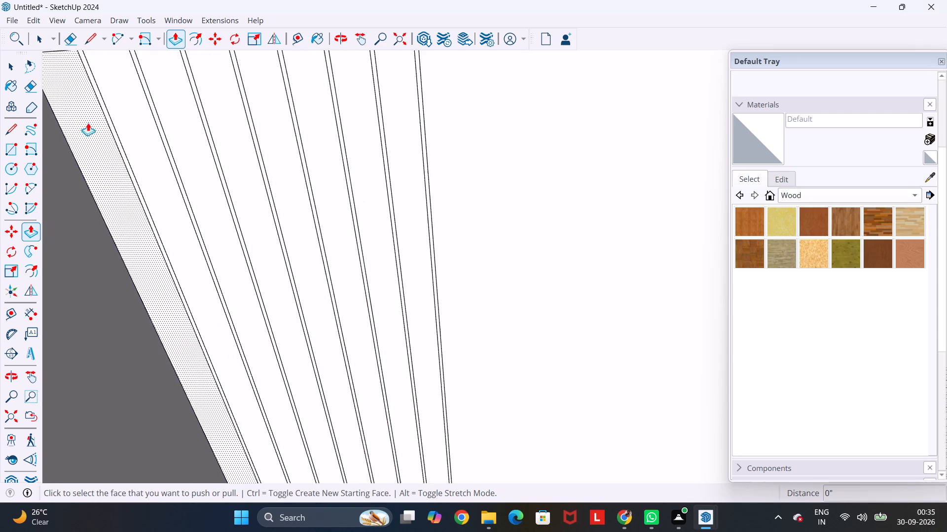
scroll(88, 123, "up", 1)
scroll(144, 114, "down", 5)
left_click(144, 114)
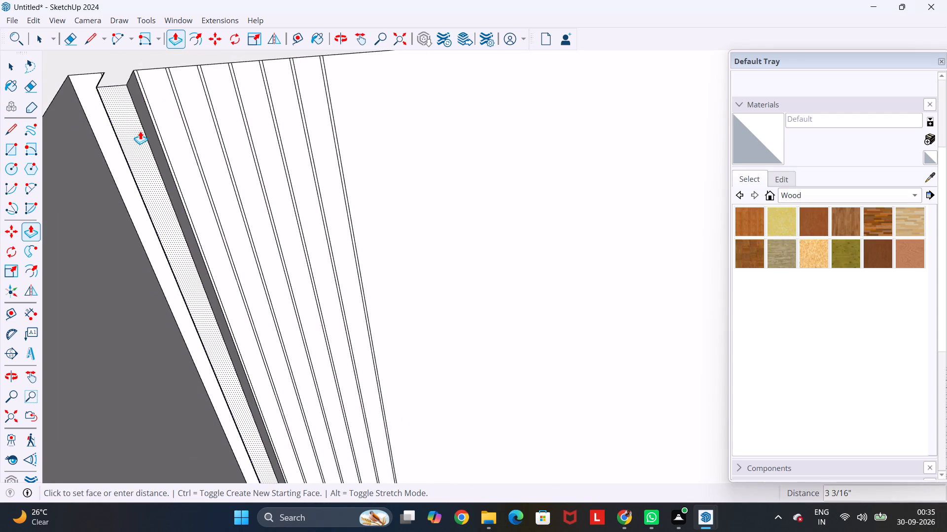
type("3\"")
key("Return")
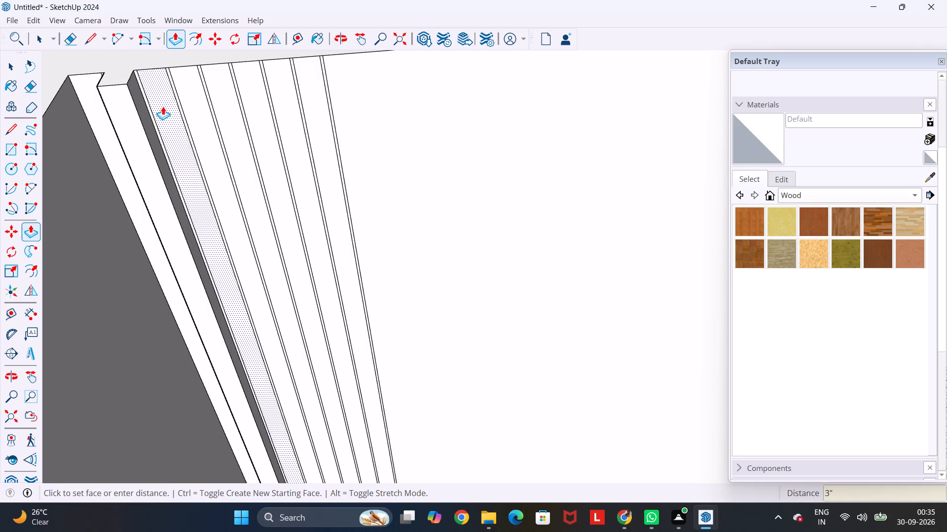
Repeat the 3" Push/Pull on the six remaining wide strips next to the raised one on the back wall.
double_click(163, 106)
double_click(200, 103)
double_click(233, 99)
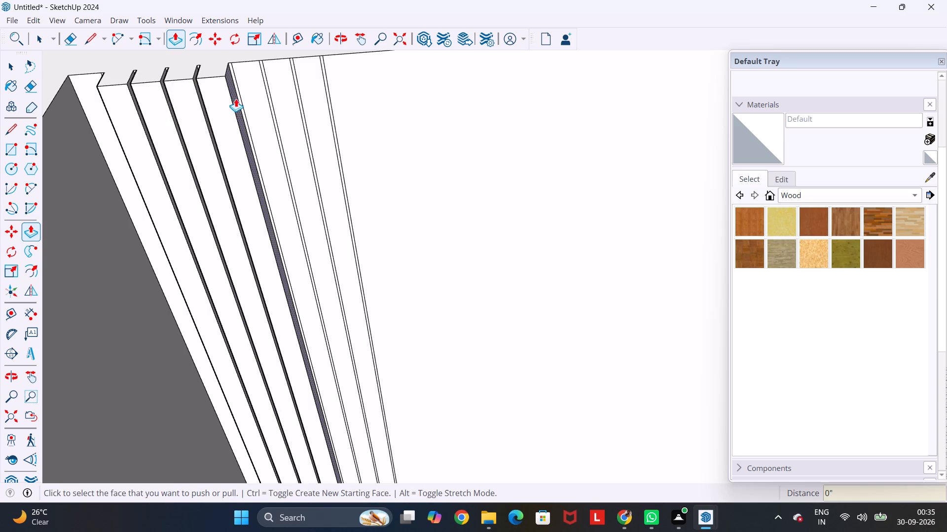
double_click(254, 99)
double_click(278, 94)
double_click(315, 93)
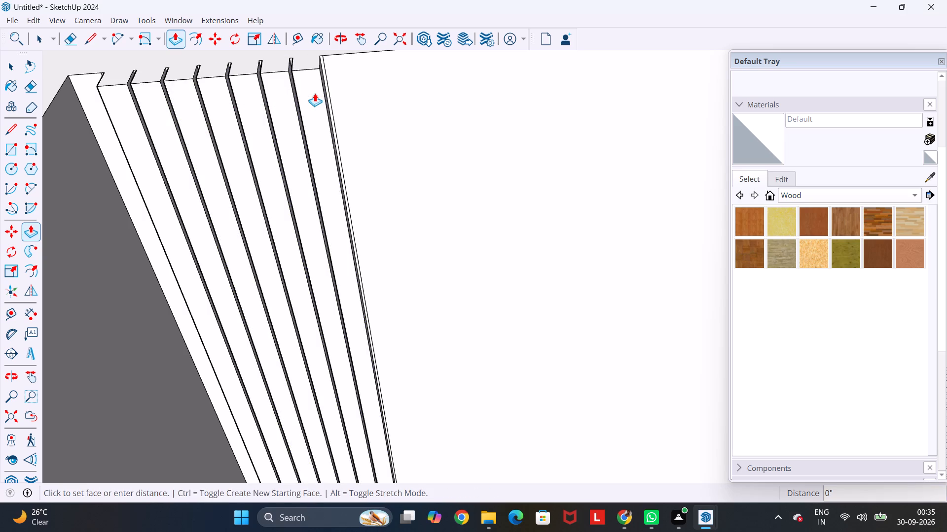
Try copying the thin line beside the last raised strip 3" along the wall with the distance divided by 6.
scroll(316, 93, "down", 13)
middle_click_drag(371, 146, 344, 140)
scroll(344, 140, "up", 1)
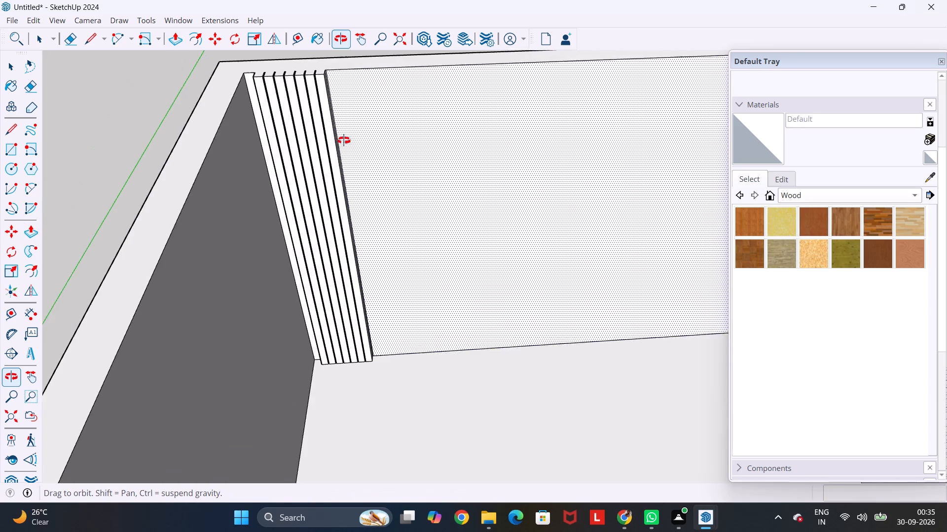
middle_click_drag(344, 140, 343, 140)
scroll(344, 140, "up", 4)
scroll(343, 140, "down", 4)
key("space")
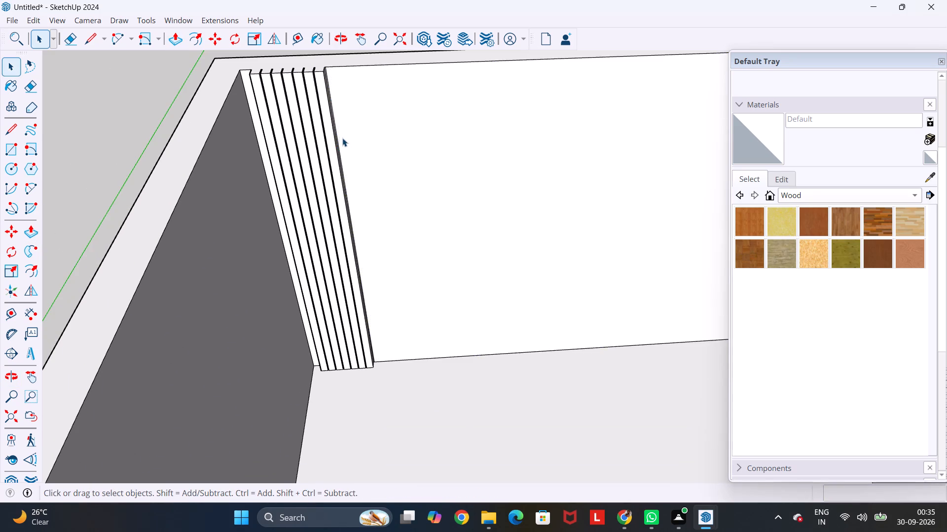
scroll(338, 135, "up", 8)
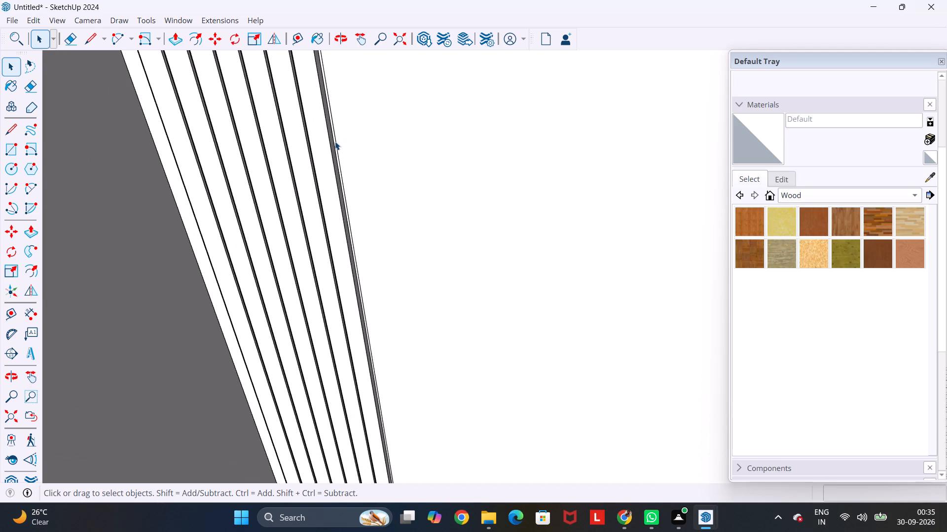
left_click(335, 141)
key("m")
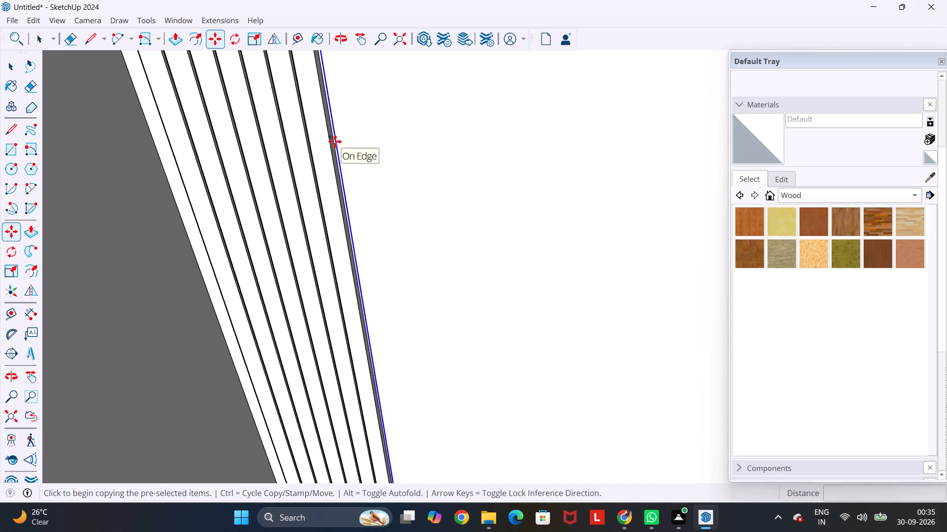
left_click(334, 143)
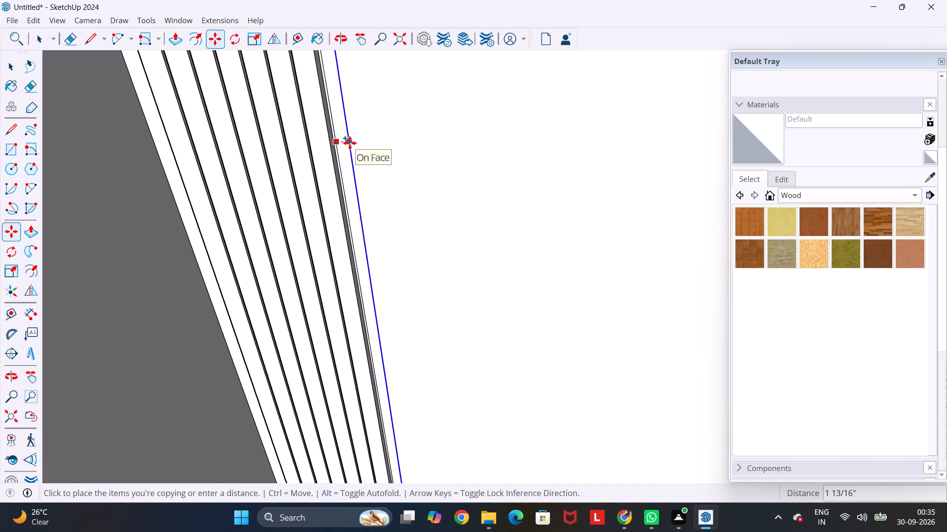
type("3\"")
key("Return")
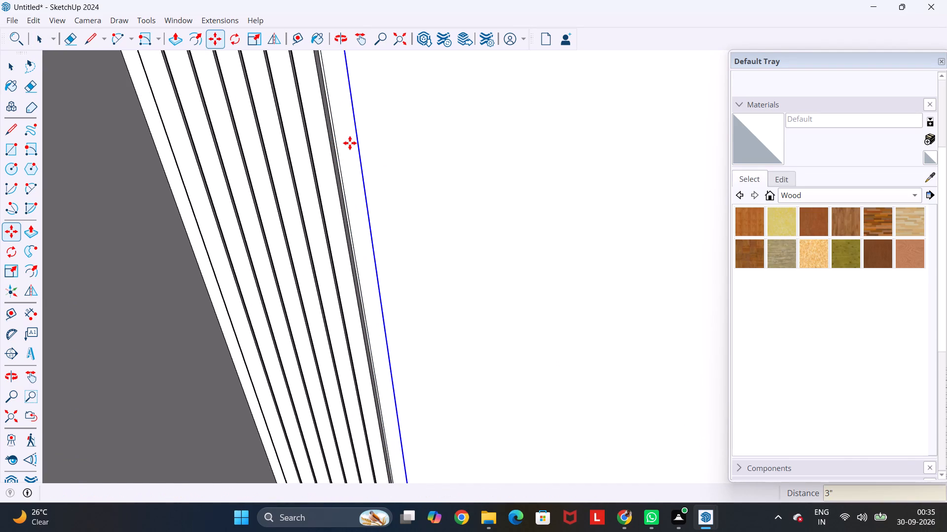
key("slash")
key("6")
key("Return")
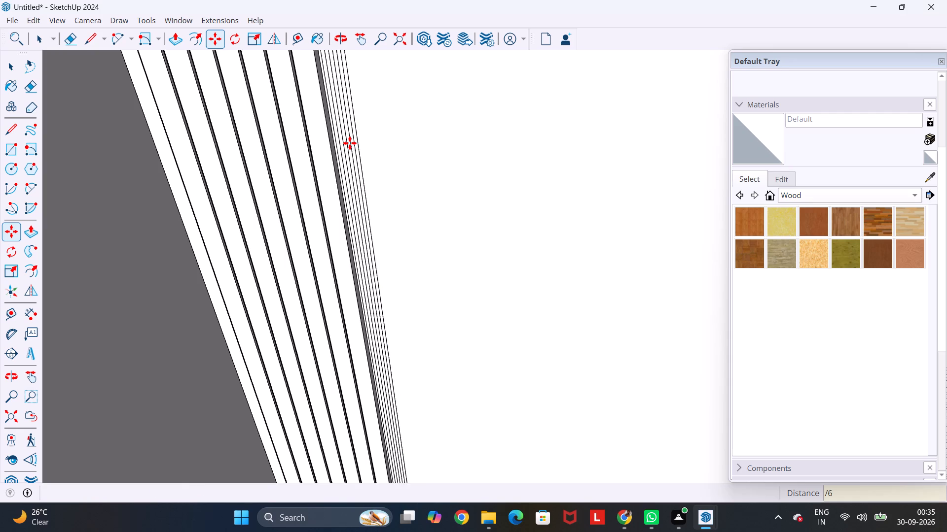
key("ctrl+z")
Copy the thin line beside the last raised strip along the back wall, making six copies spaced 3" apart.
scroll(350, 143, "up", 1)
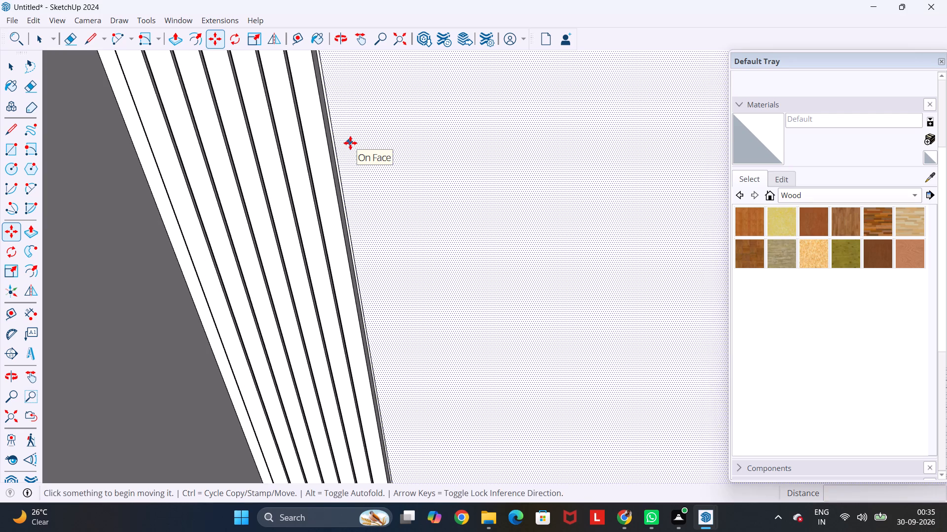
key("space")
scroll(369, 127, "up", 5)
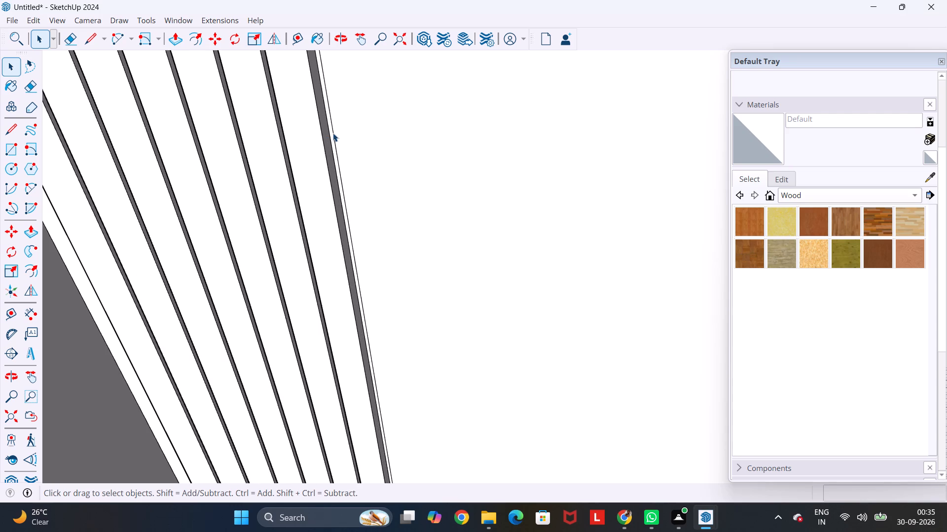
left_click(333, 133)
key("m")
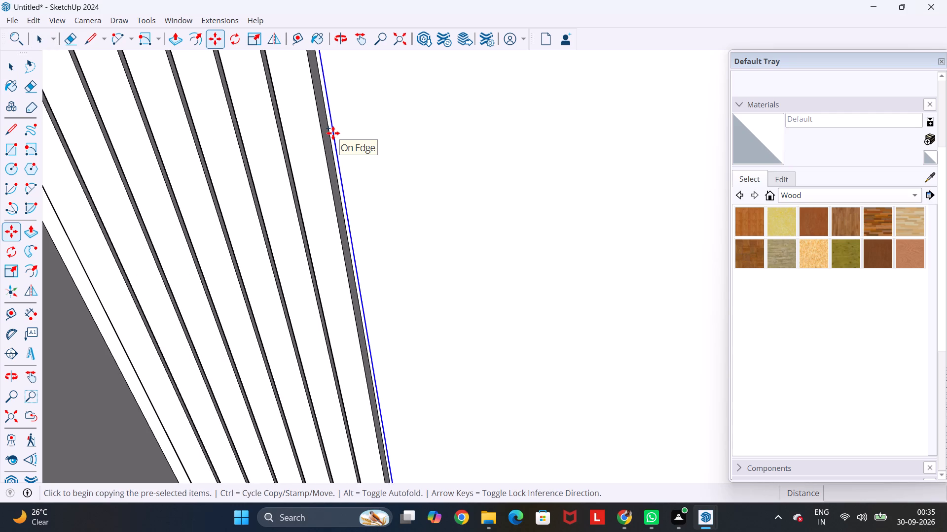
left_click(333, 134)
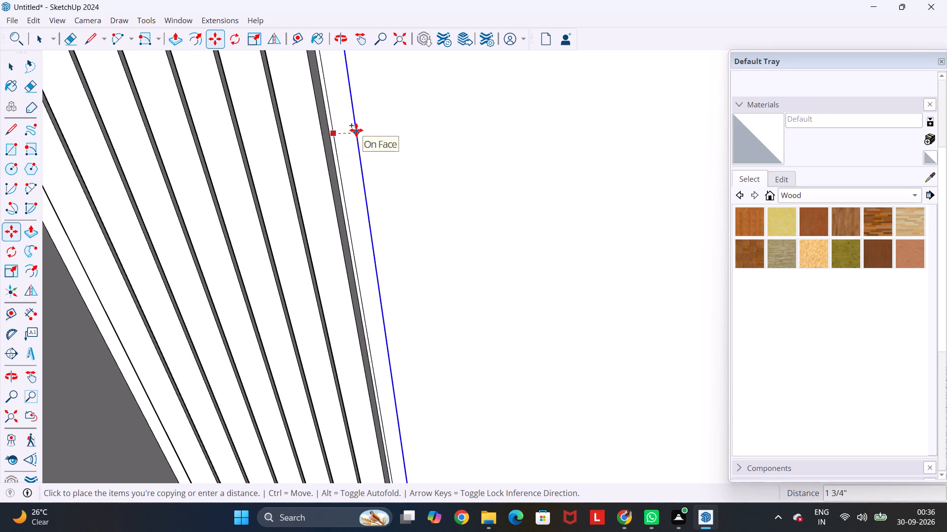
key("3")
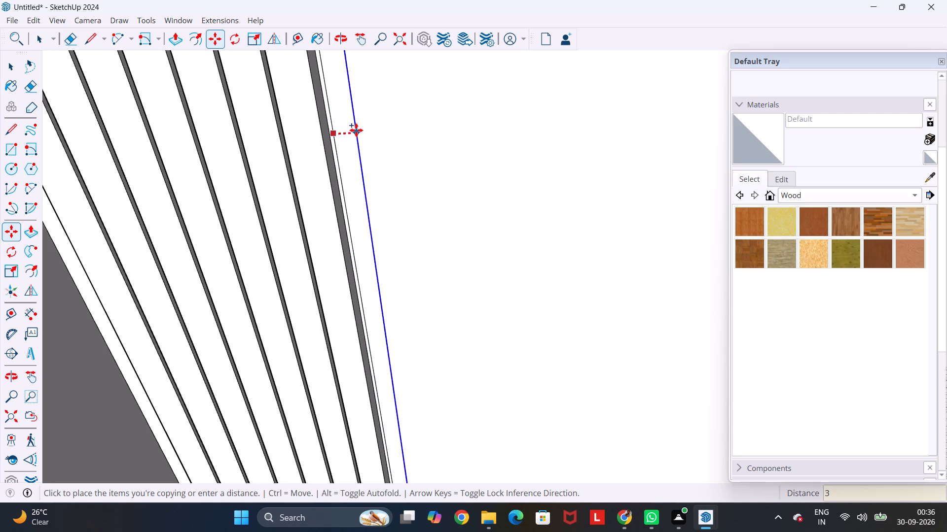
key("shift+quotedbl")
key("Return")
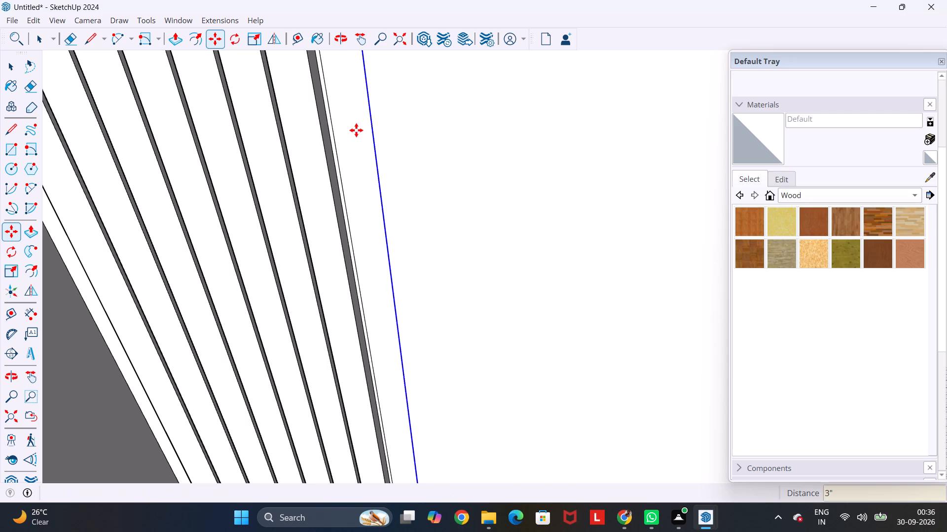
key("asterisk")
key("6")
key("Return")
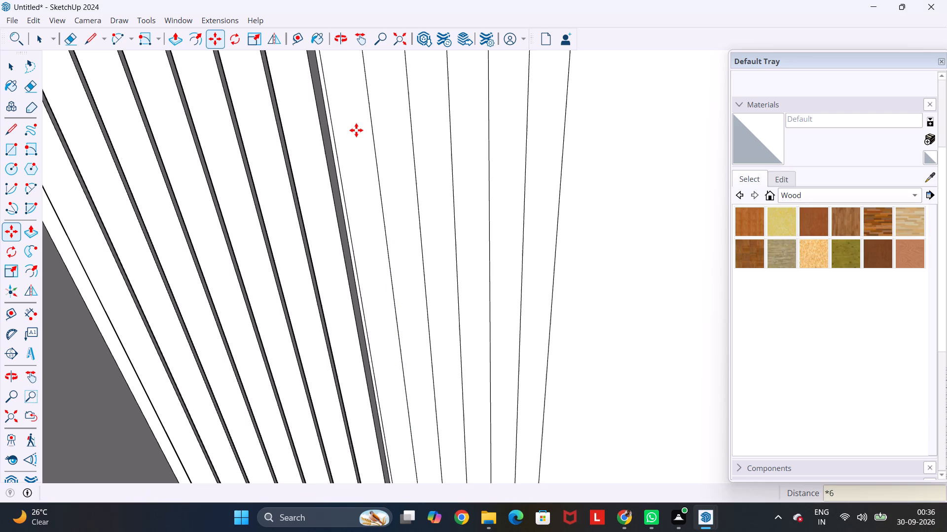
scroll(348, 133, "down", 13)
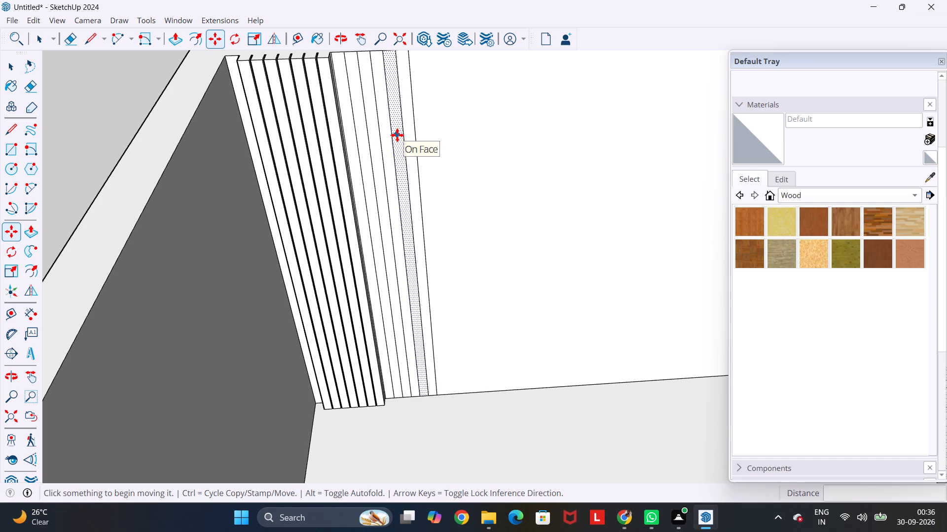
key("Escape")
key("space")
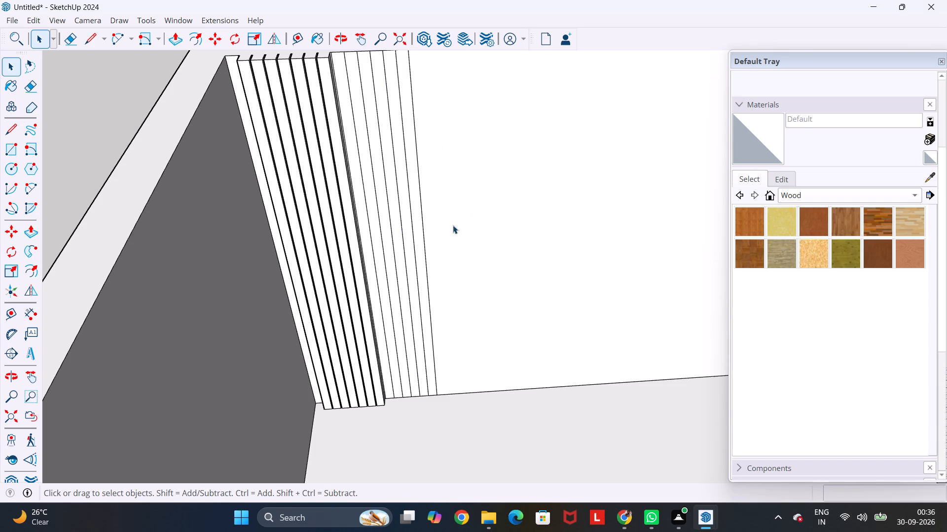
Draw an S-curve of two arcs, each bulging about 2", from the thin line through the third copied line to the sixth.
key("a")
scroll(370, 276, "up", 3)
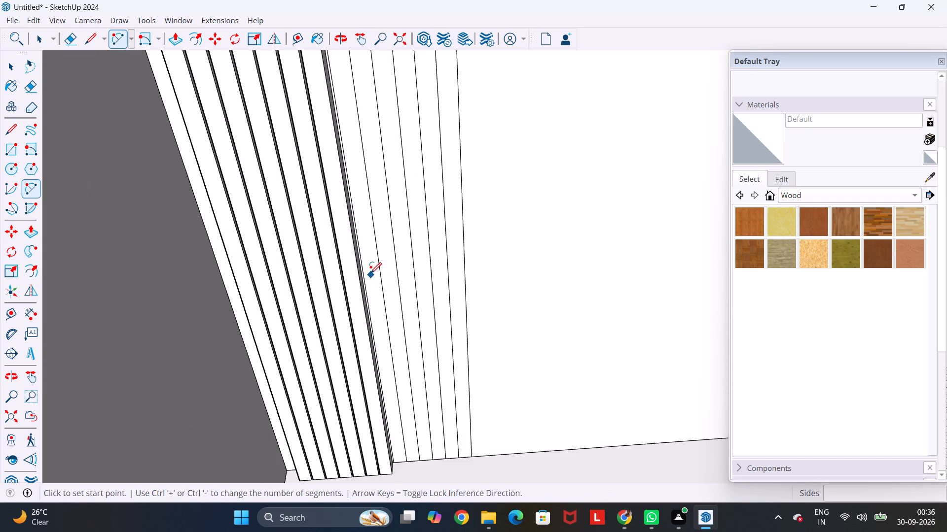
scroll(370, 273, "up", 3)
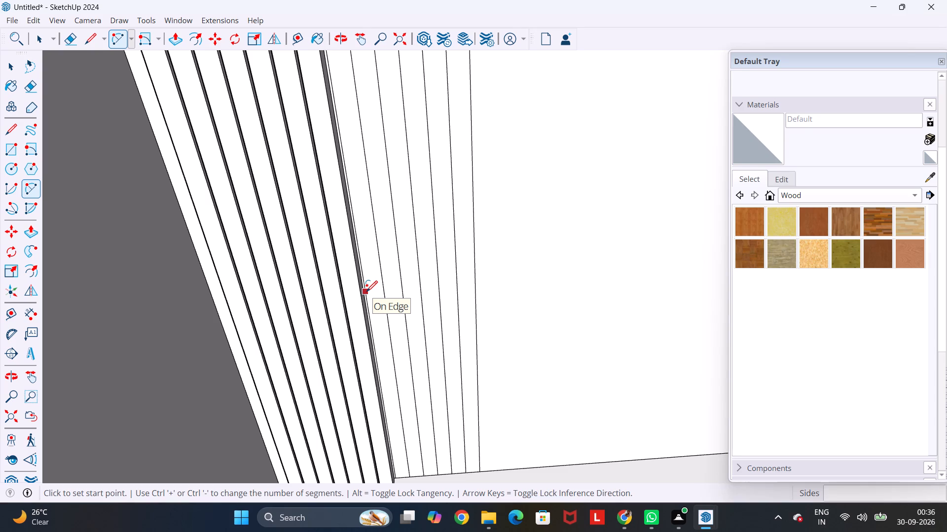
left_click(366, 292)
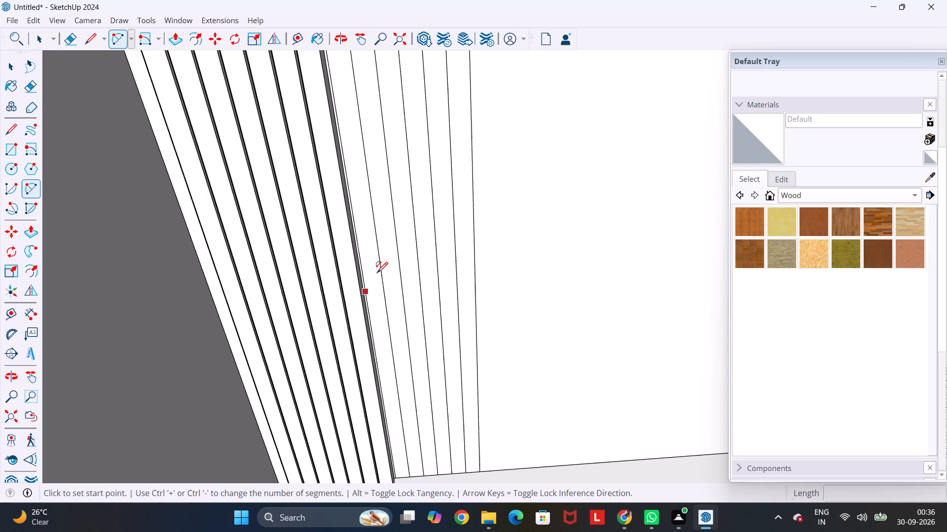
left_click(417, 257)
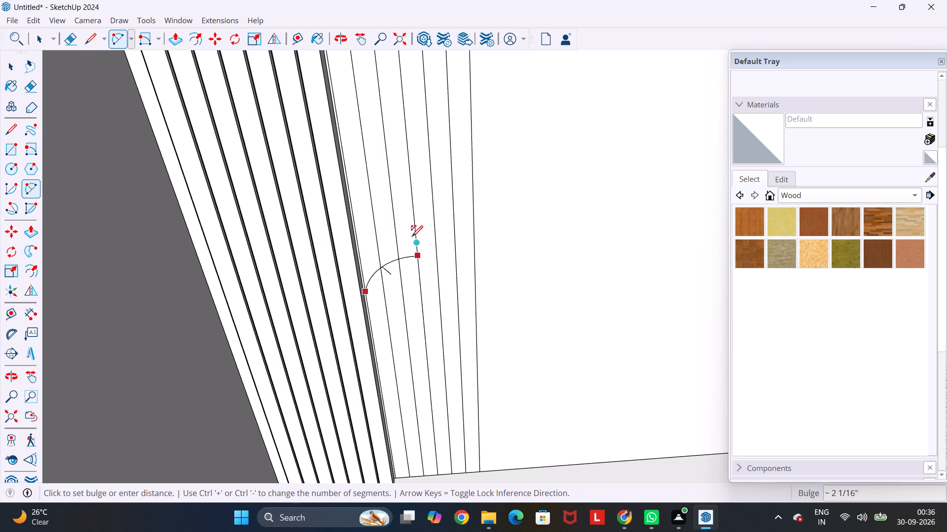
scroll(409, 241, "up", 4)
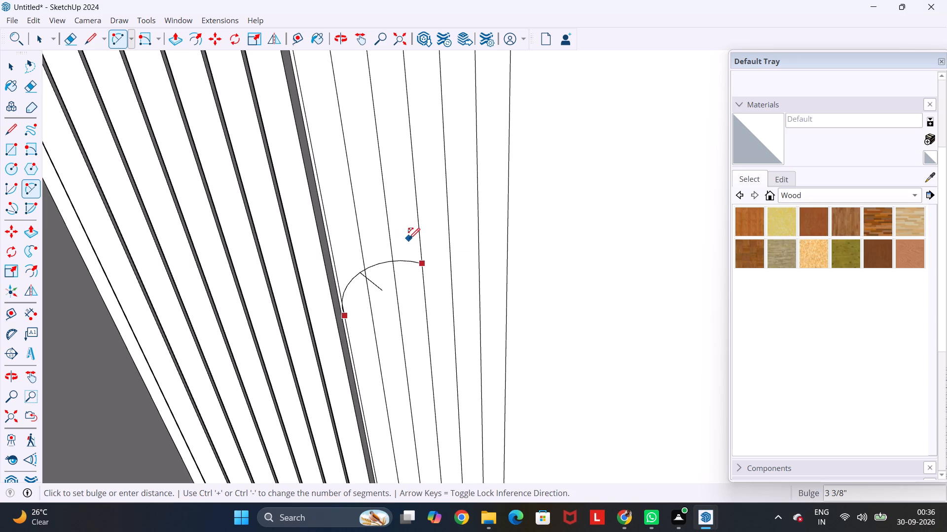
left_click(417, 248)
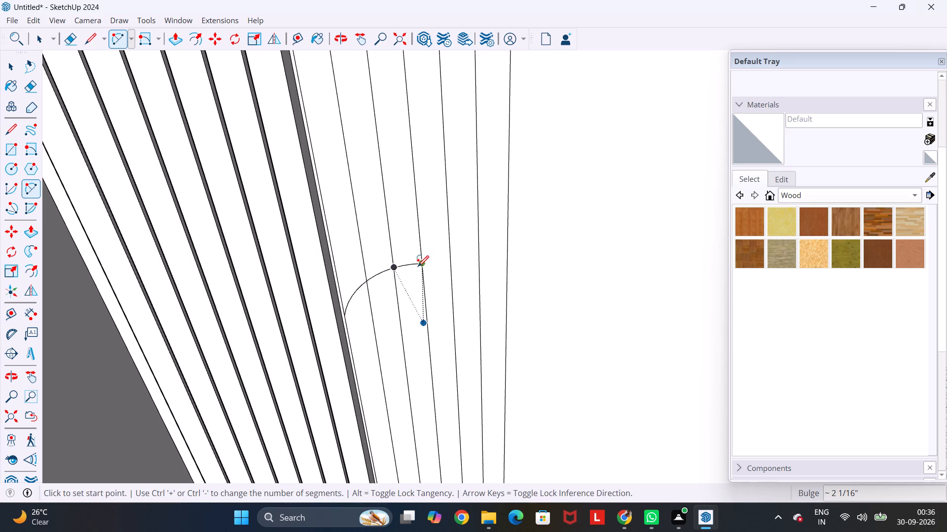
left_click(423, 265)
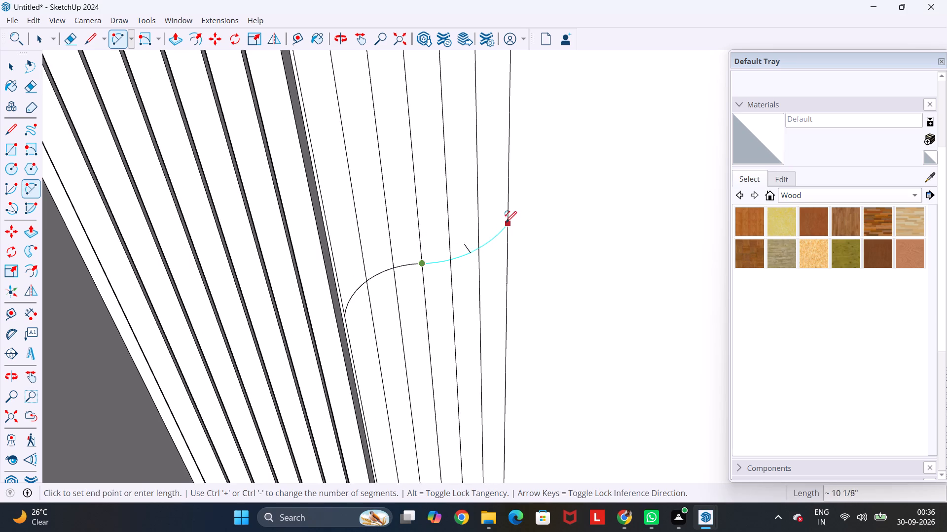
left_click(507, 219)
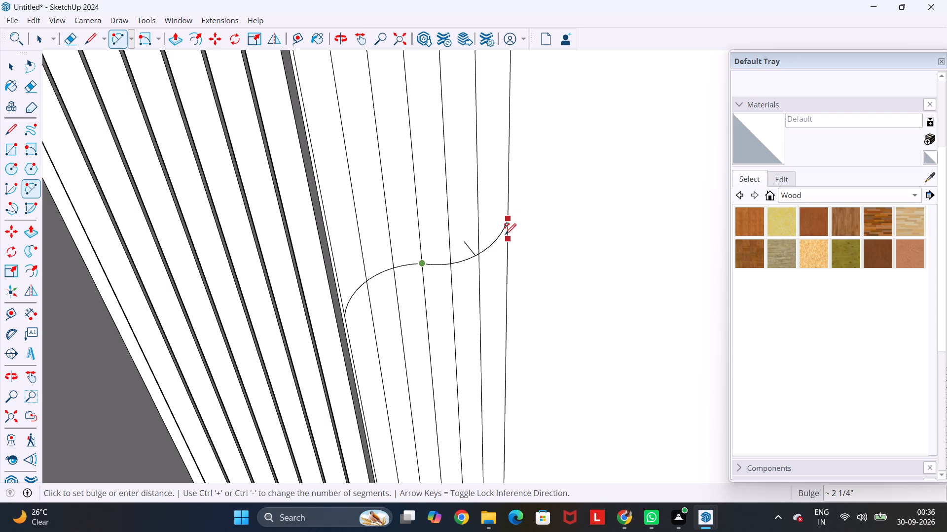
scroll(490, 247, "up", 5)
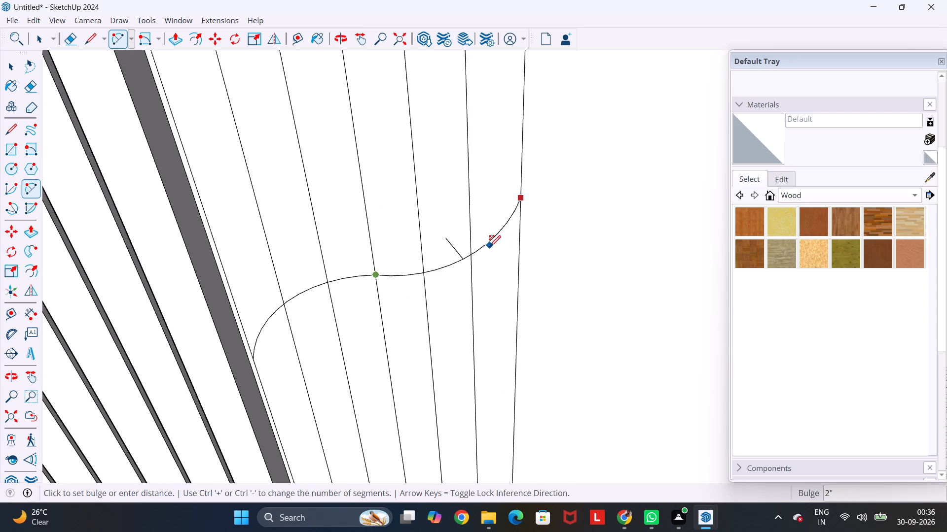
left_click(480, 242)
scroll(480, 242, "down", 13)
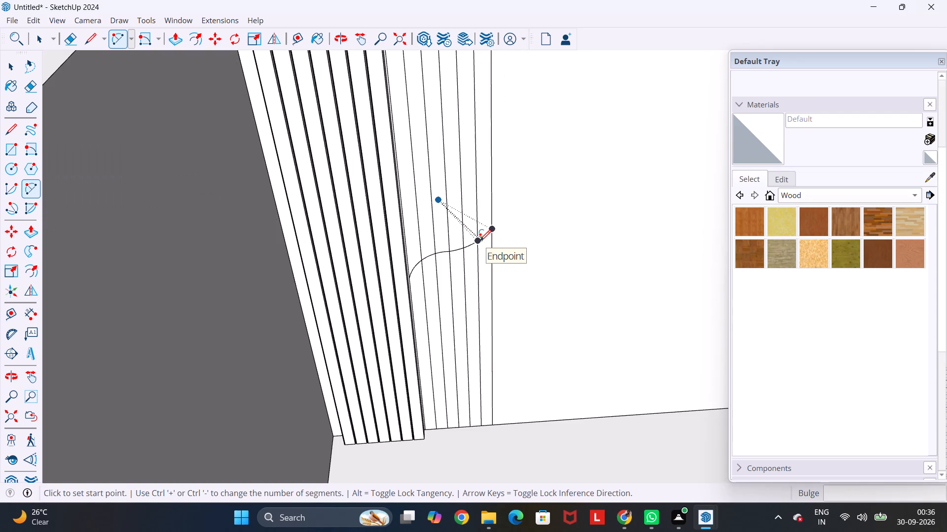
key("Escape")
key("space")
Erase the vertical lines above the S-curve, keeping the sixth copied line as the outer boundary.
scroll(488, 201, "up", 3)
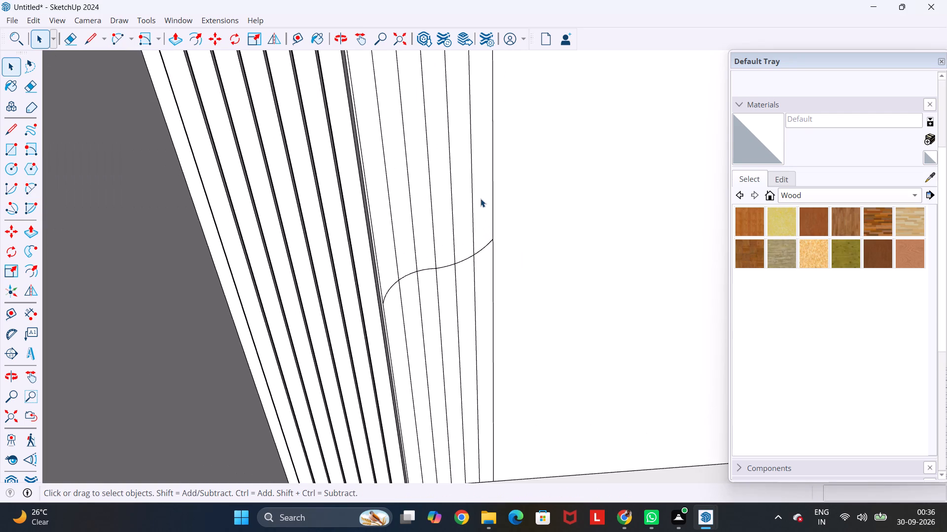
scroll(479, 199, "down", 5)
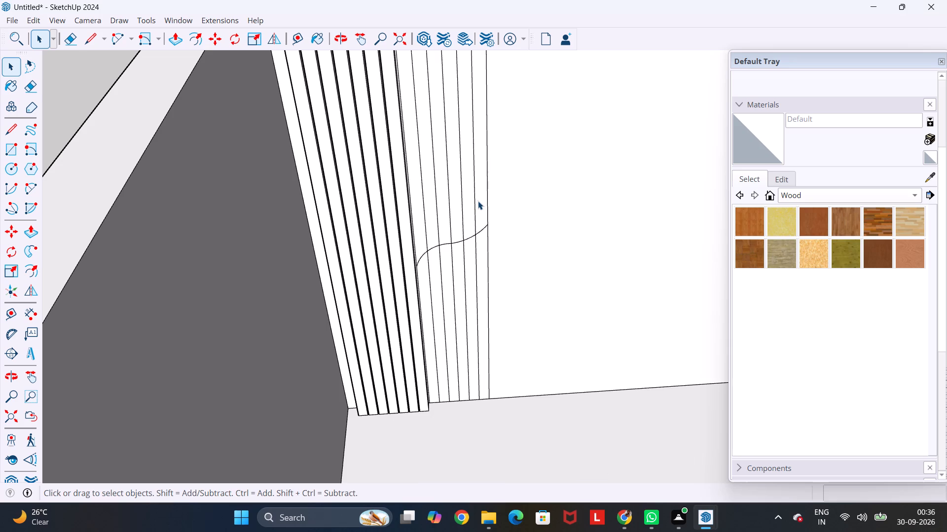
key("e")
left_click_drag(478, 198, 421, 207)
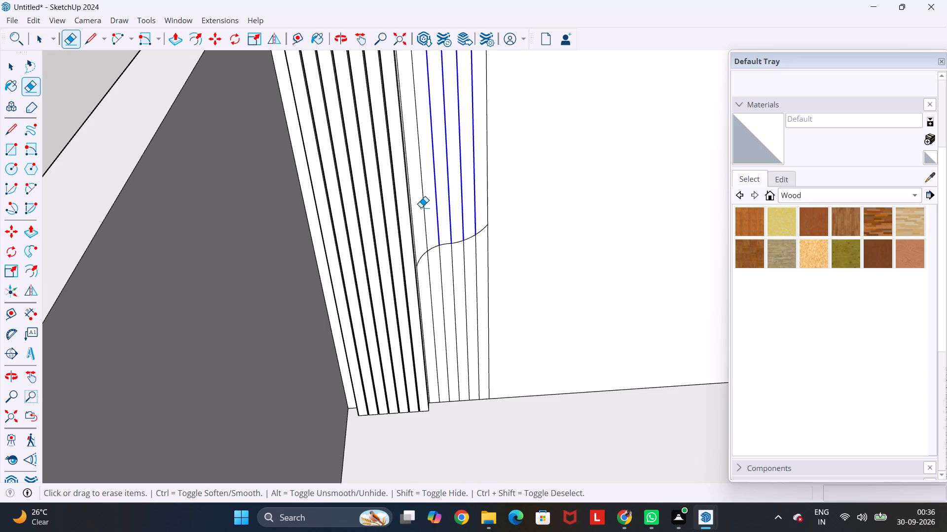
left_click_drag(421, 207, 420, 208)
Push/Pull the wall face above the S-curve outward 3", level with the raised strips.
scroll(420, 205, "down", 8)
scroll(441, 190, "up", 4)
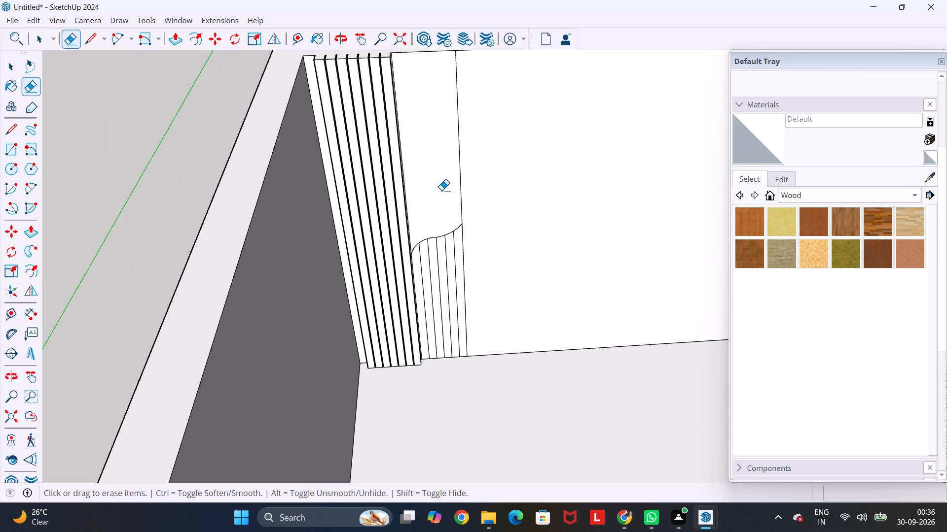
key("p")
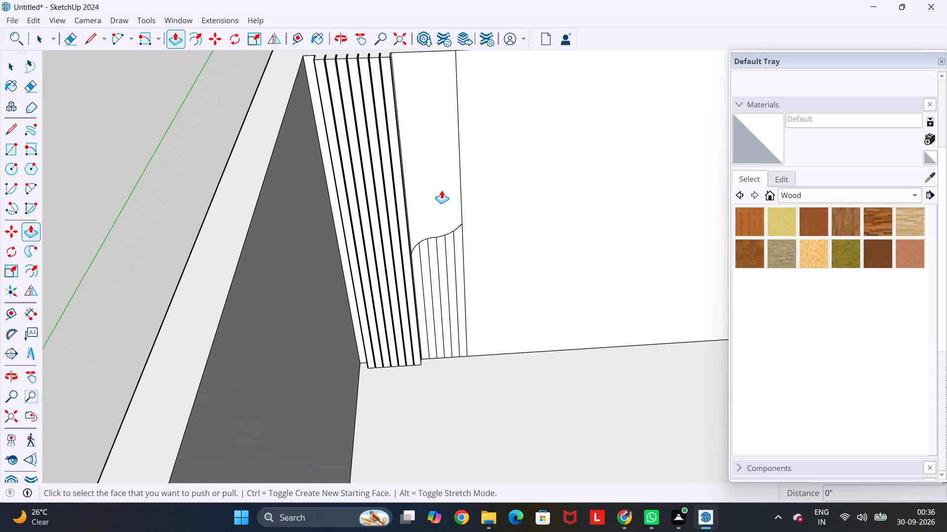
left_click(441, 190)
scroll(412, 203, "up", 6)
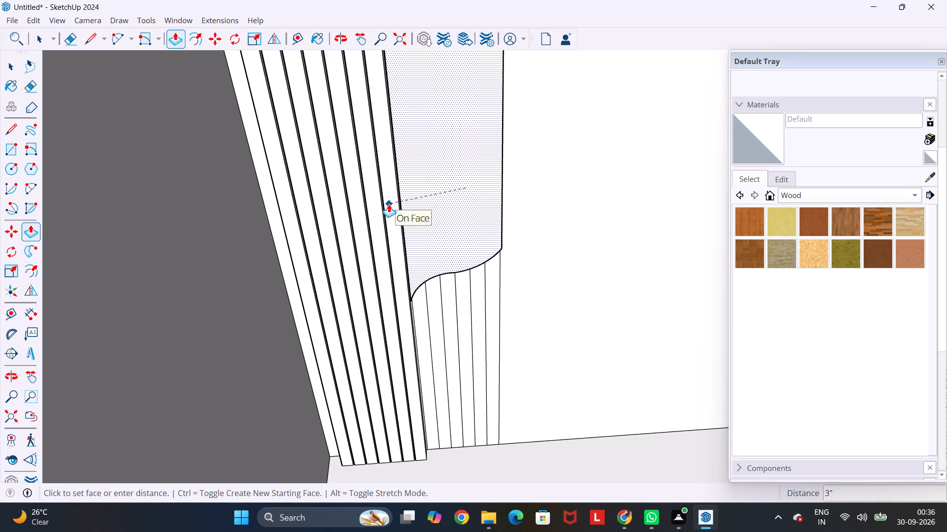
left_click(388, 204)
scroll(492, 313, "up", 4)
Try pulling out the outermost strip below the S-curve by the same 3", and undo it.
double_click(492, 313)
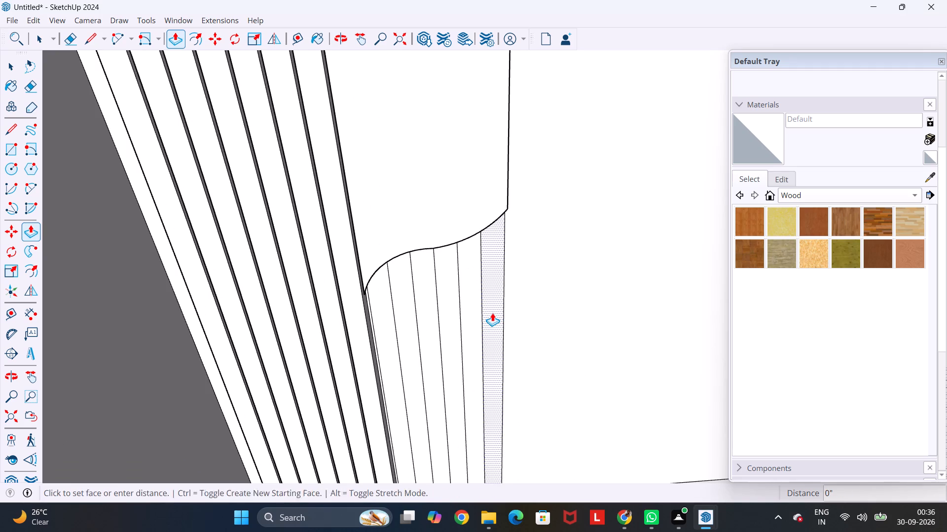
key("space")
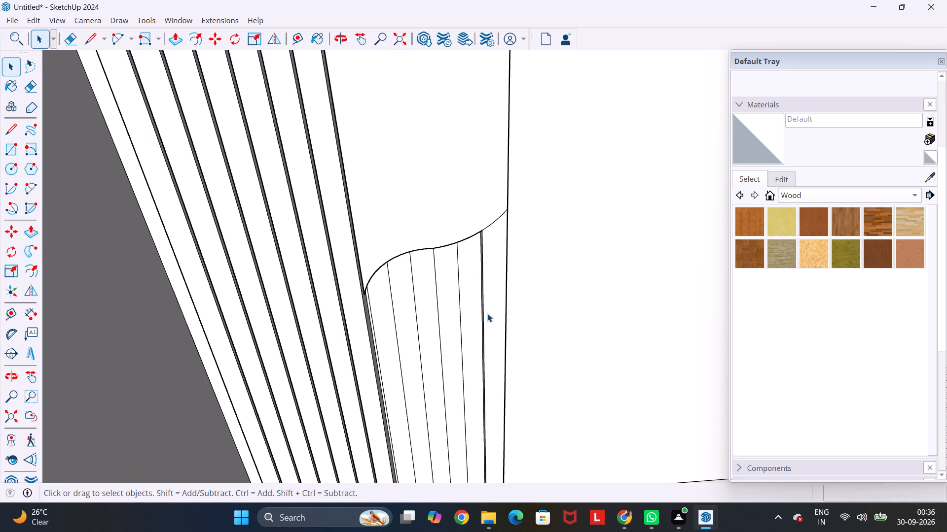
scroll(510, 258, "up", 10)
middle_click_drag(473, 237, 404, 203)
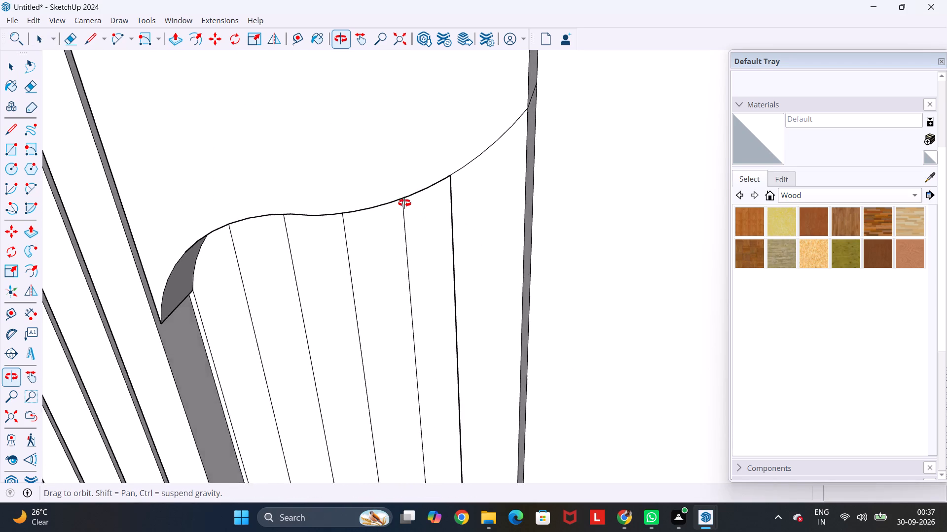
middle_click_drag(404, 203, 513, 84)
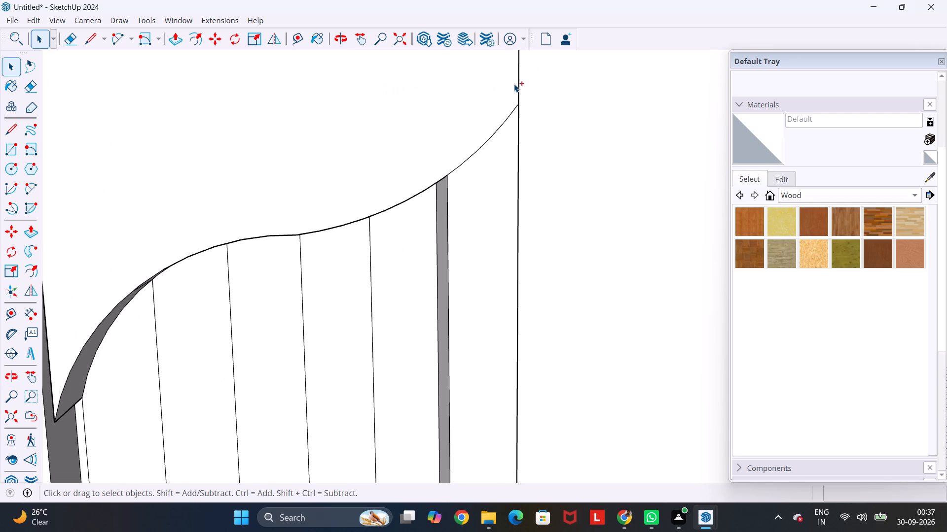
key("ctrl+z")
Copy the six vertical lines below the S-curve about 9/16" along the wall, away from the raised strips.
left_click(154, 338)
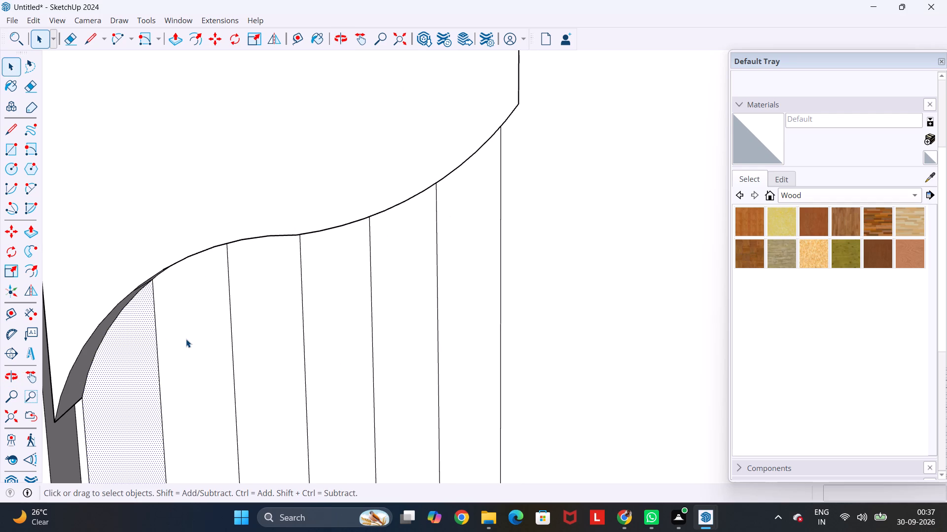
left_click(158, 348)
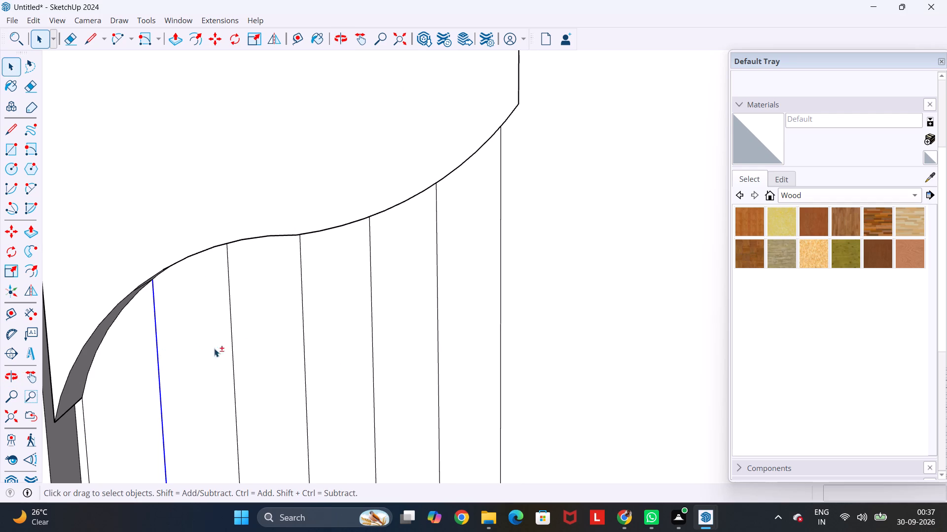
left_click(231, 342, "shift")
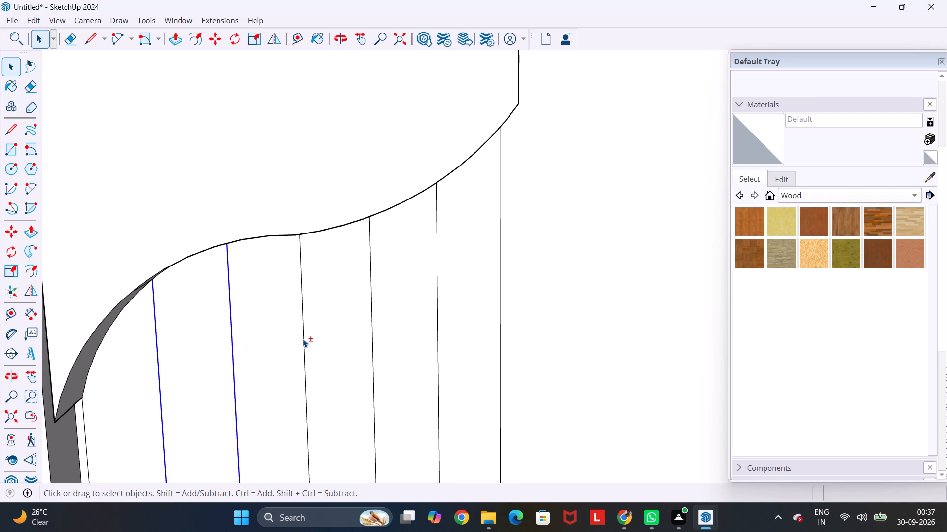
left_click(303, 339, "shift")
left_click(372, 342, "shift")
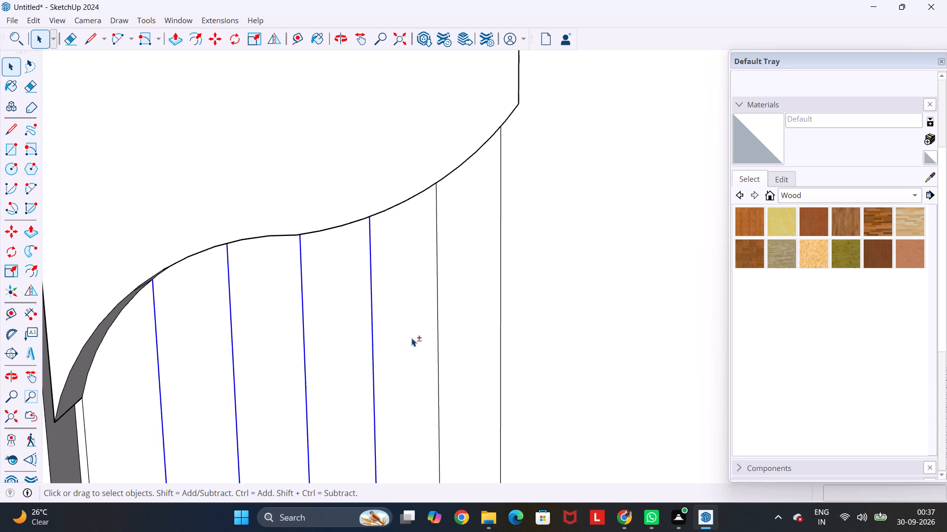
left_click(438, 339, "shift")
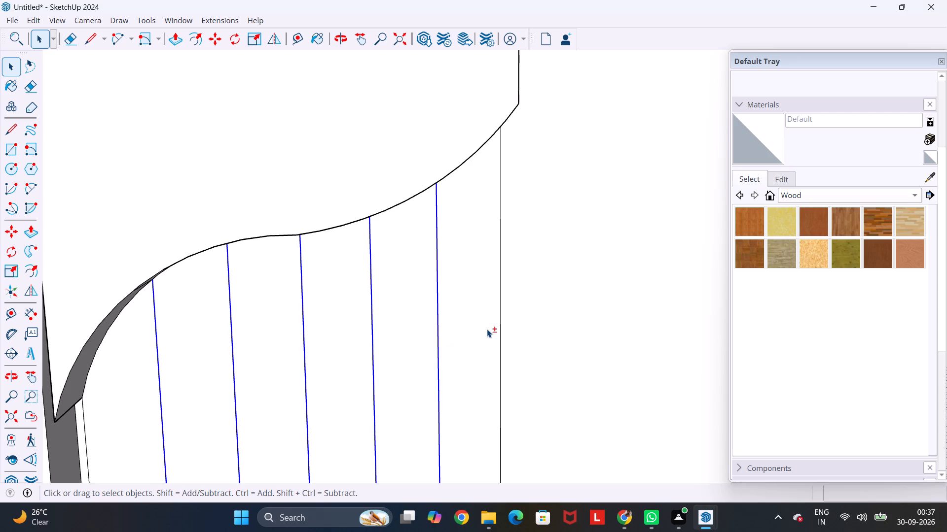
left_click(502, 329, "shift")
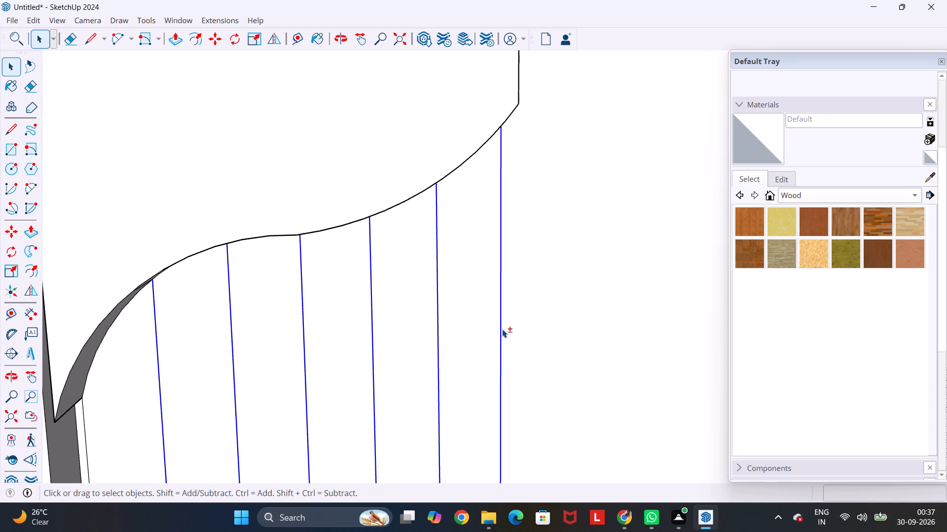
scroll(502, 329, "down", 5)
key("m")
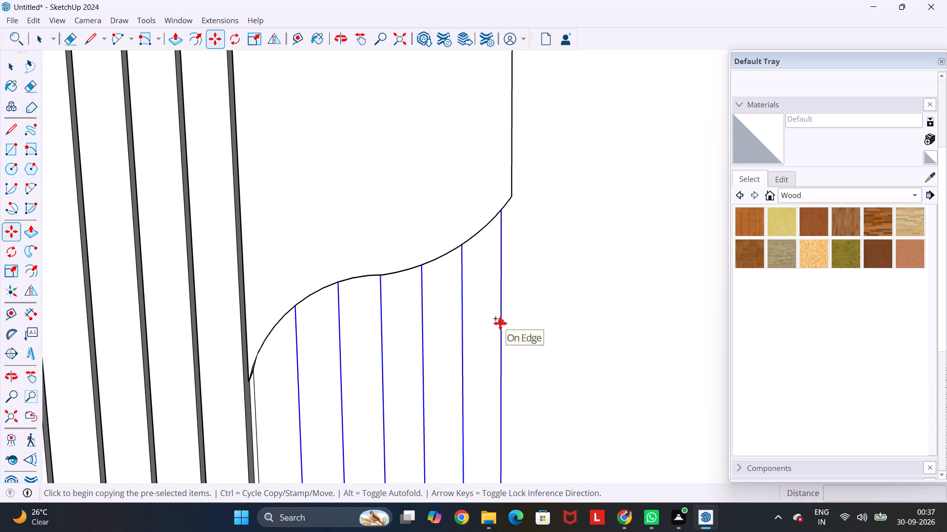
left_click(500, 323)
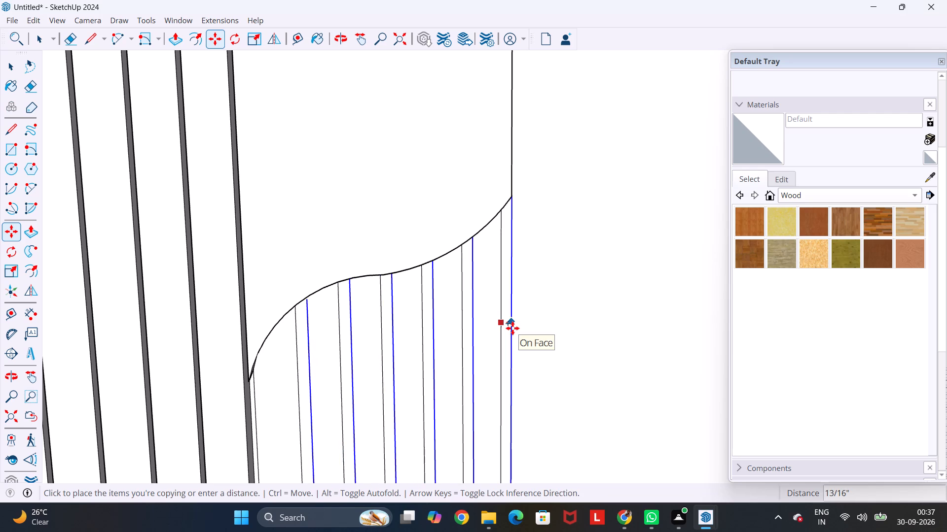
scroll(512, 329, "up", 2)
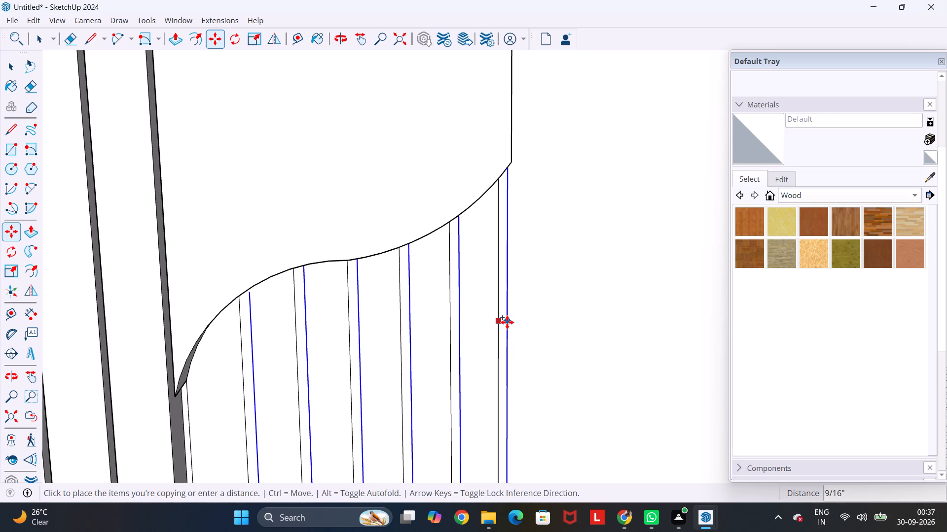
left_click(507, 322)
key("Escape")
key("space")
Examine the upper ends of the copied lines where they meet the S-curve.
scroll(508, 323, "down", 19)
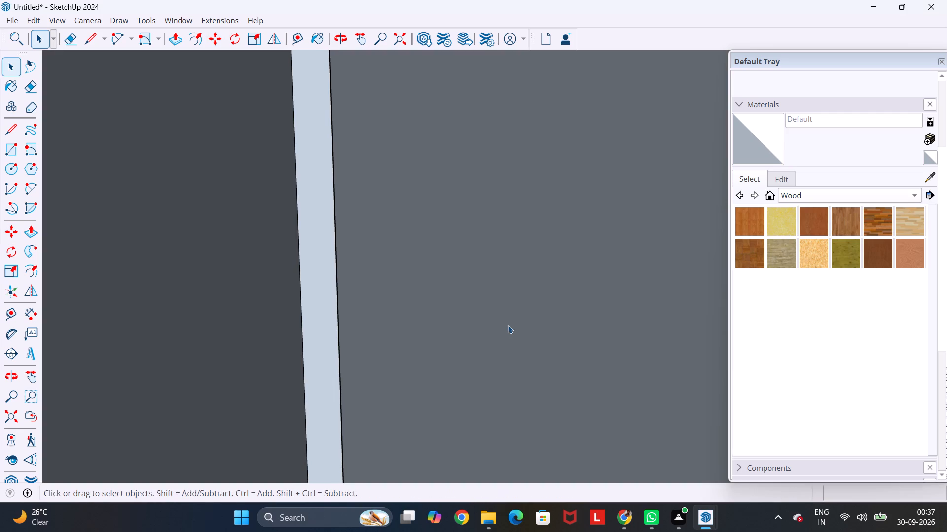
left_click(390, 41)
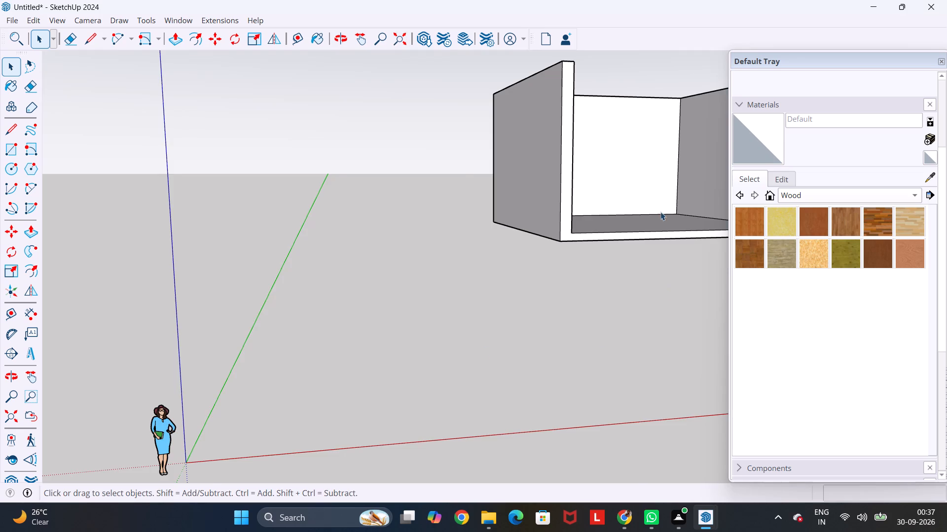
middle_click_drag(642, 212, 442, 295)
scroll(467, 257, "up", 1)
scroll(546, 140, "up", 13)
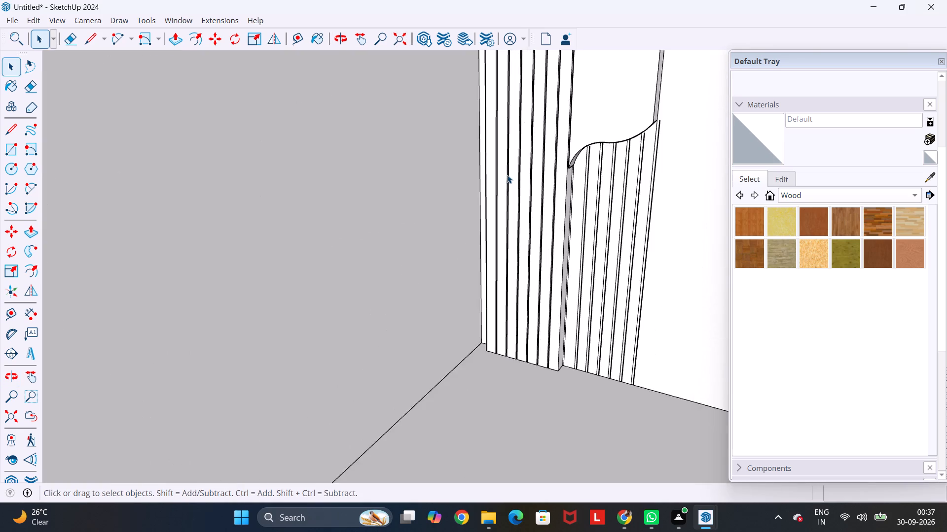
scroll(507, 175, "up", 5)
scroll(605, 137, "up", 13)
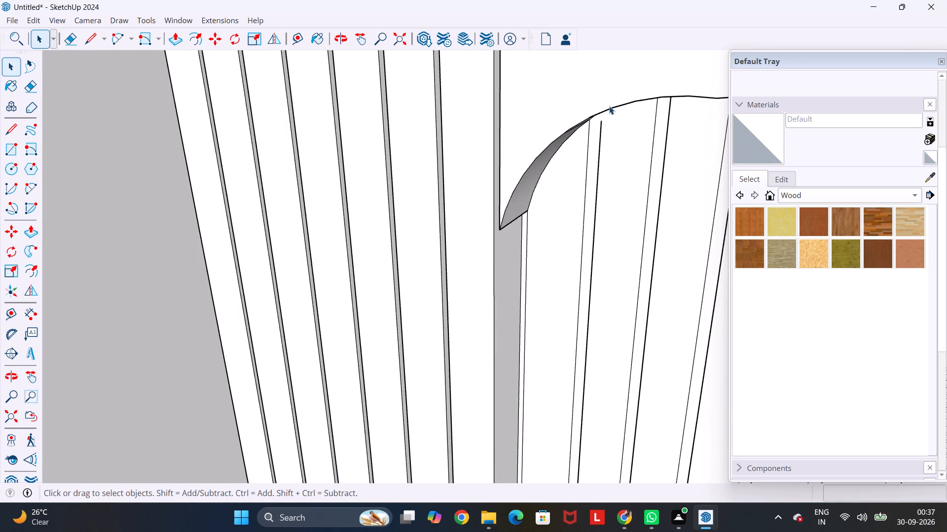
scroll(609, 106, "up", 3)
middle_click_drag(604, 124, 628, 74)
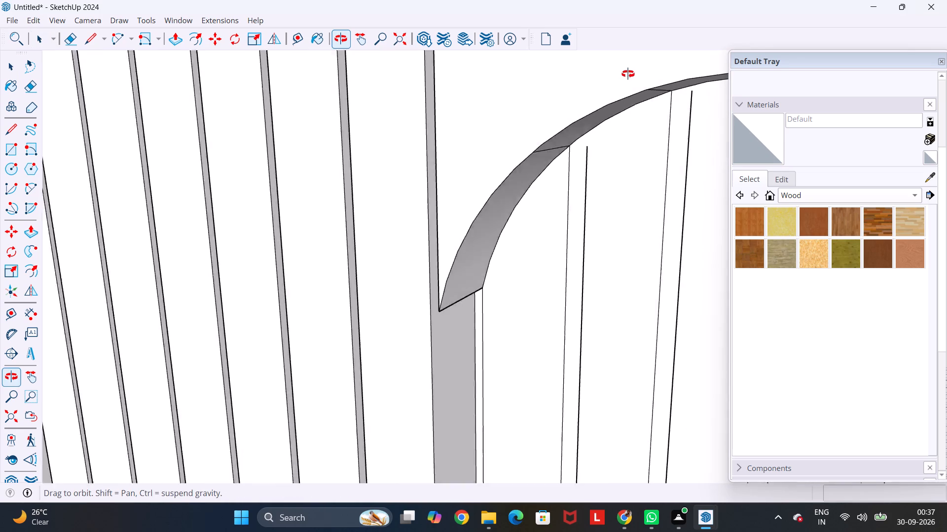
middle_click_drag(628, 74, 650, 71)
scroll(653, 71, "down", 6)
middle_click_drag(639, 154, 820, 173)
scroll(822, 175, "down", 2)
scroll(675, 148, "down", 5)
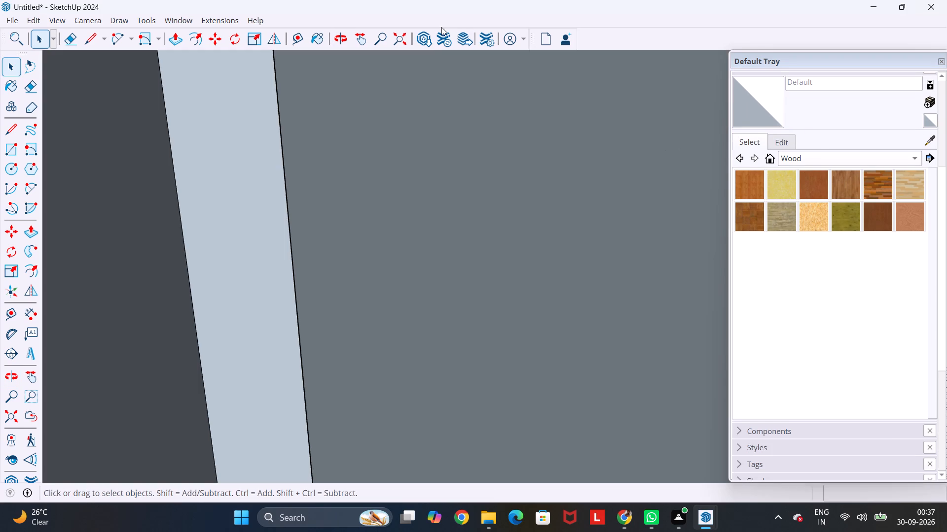
Extend the first three copied lines, counting from the raised strips, vertically to the S-curve with short line segments.
left_click(407, 41)
middle_click_drag(602, 168, 419, 196)
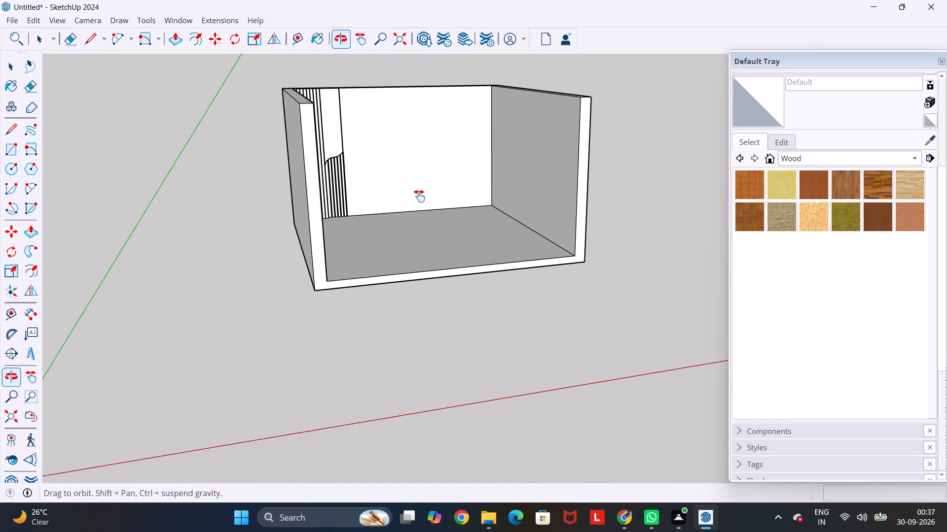
middle_click_drag(419, 196, 369, 189)
scroll(184, 170, "up", 4)
scroll(343, 142, "up", 20)
scroll(343, 142, "up", 4)
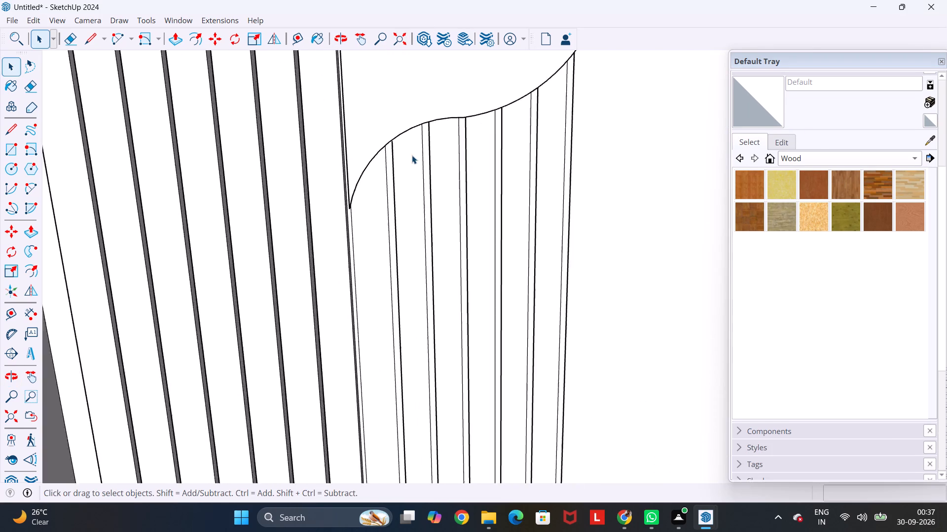
scroll(412, 155, "up", 10)
key("l")
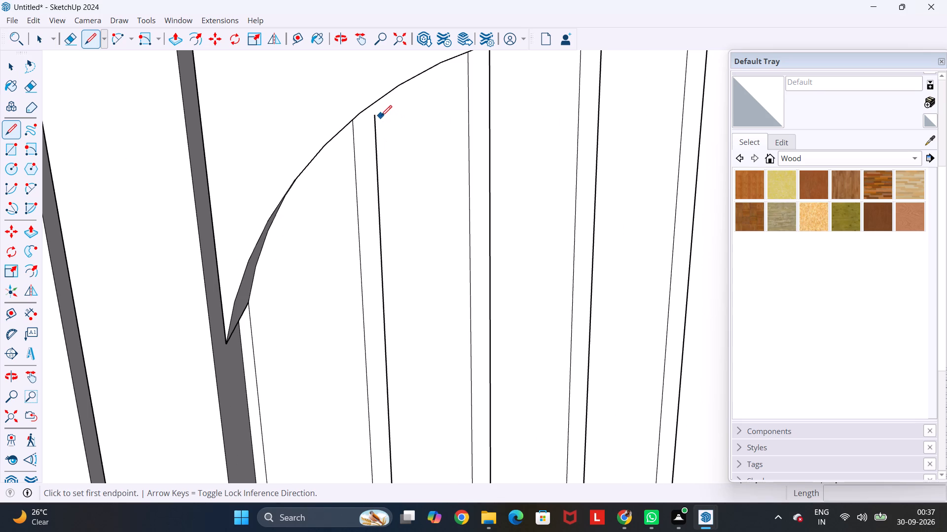
left_click(375, 116)
scroll(375, 116, "up", 1)
middle_click_drag(375, 116, 345, 56)
left_click(393, 119)
scroll(402, 115, "down", 1)
scroll(502, 78, "up", 2)
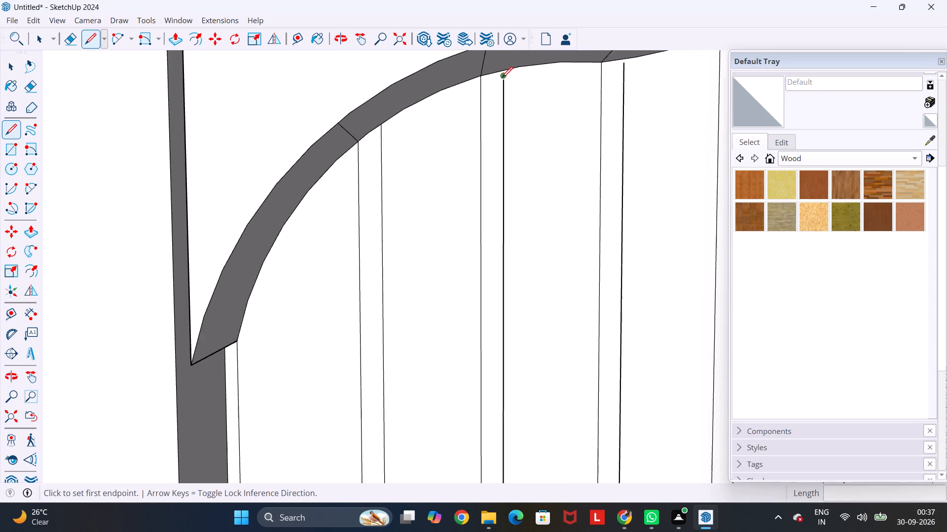
scroll(502, 78, "up", 3)
left_click(507, 75)
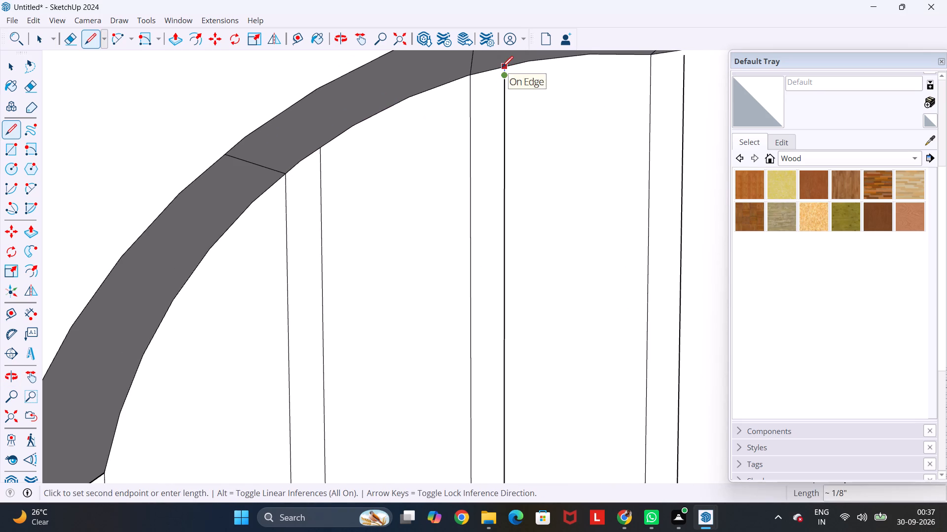
left_click(502, 67)
scroll(504, 74, "down", 8)
scroll(596, 75, "up", 5)
left_click(602, 70)
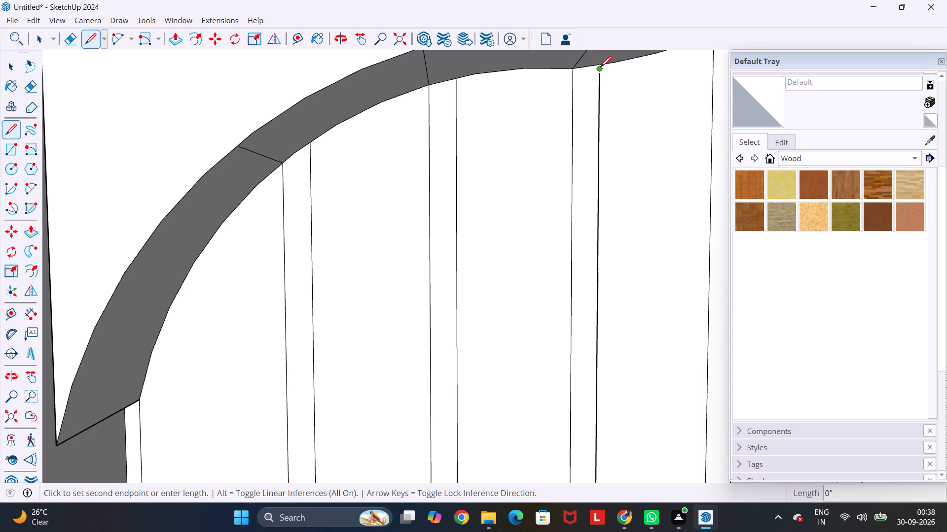
scroll(598, 65, "up", 12)
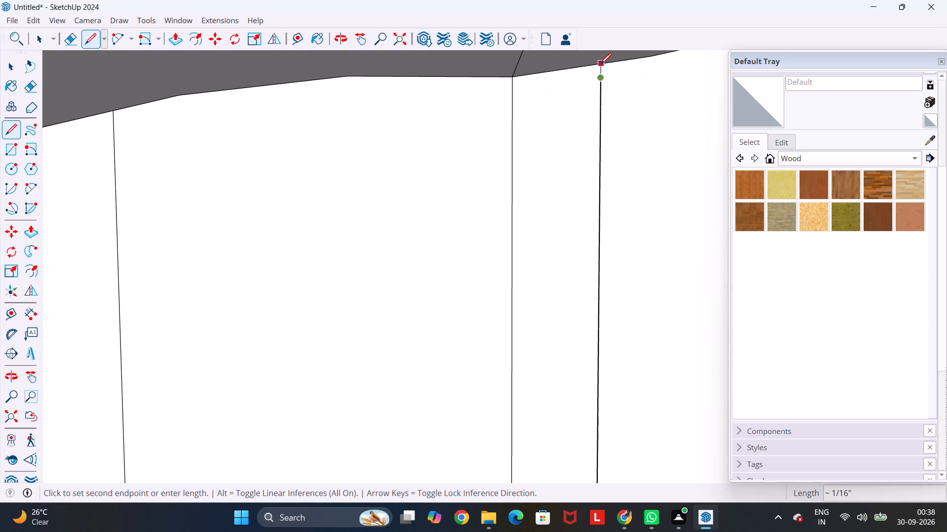
left_click(600, 64)
scroll(601, 75, "down", 13)
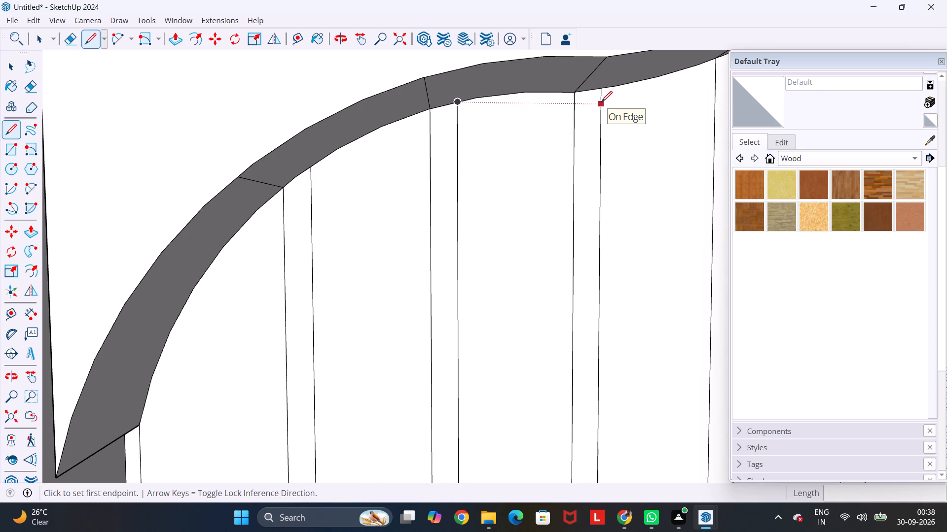
Extend the fourth and fifth copied lines vertically to the S-curve with segments of about 1/4" and 7/16".
middle_click_drag(601, 102, 162, 273, "shift")
scroll(343, 203, "up", 2)
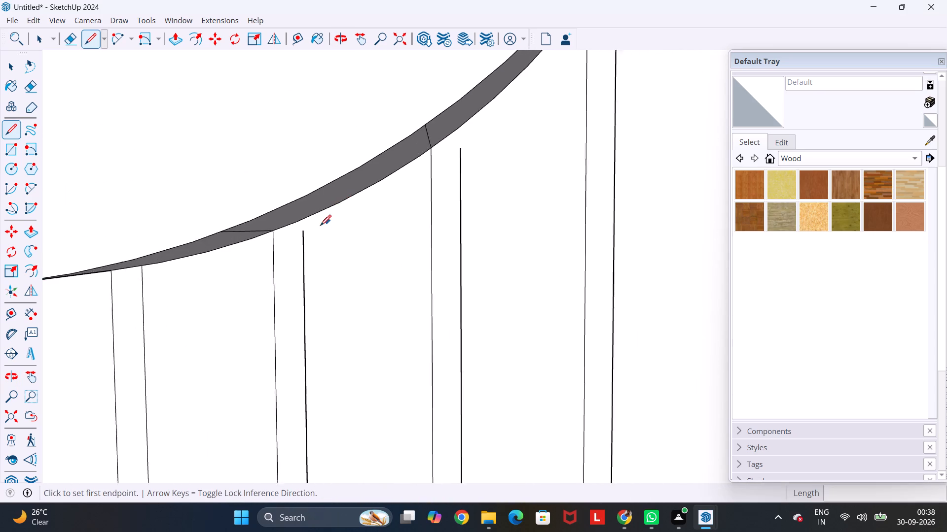
scroll(320, 226, "up", 2)
left_click(296, 234)
left_click(296, 220)
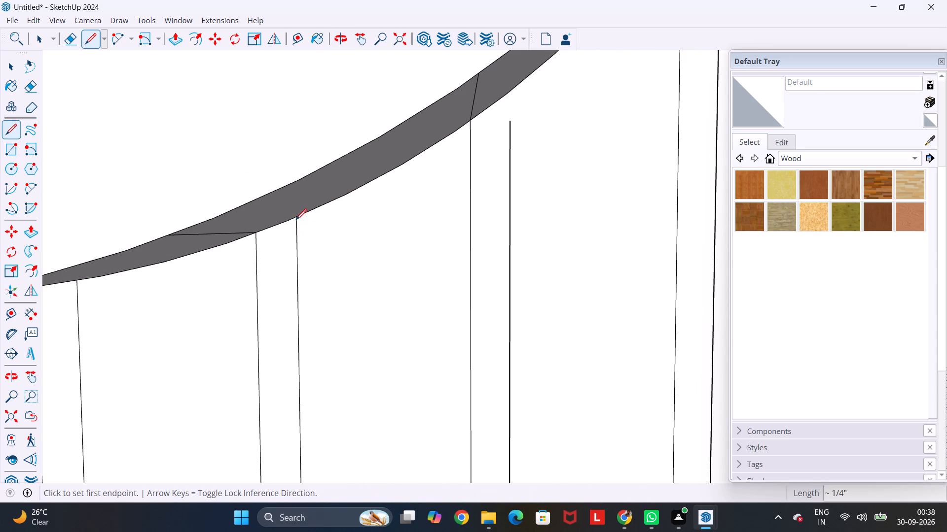
left_click(511, 124)
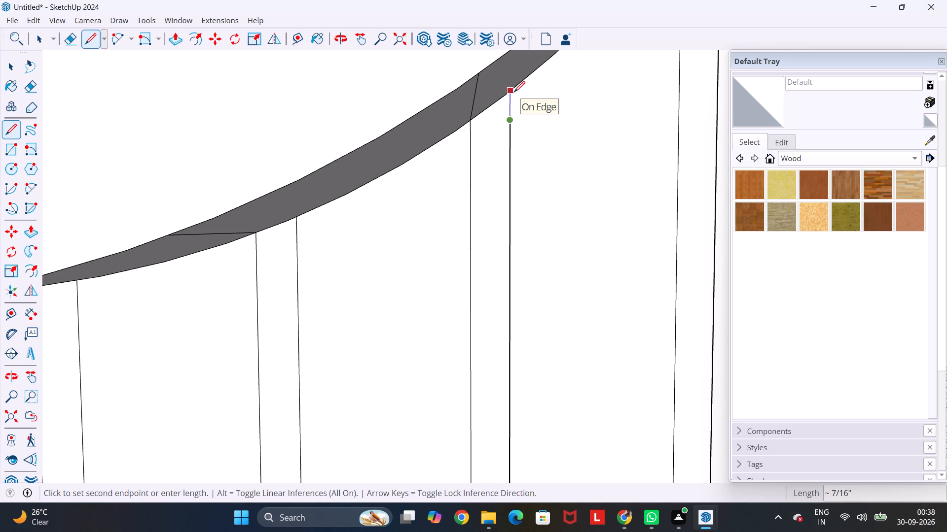
scroll(514, 92, "up", 5)
left_click(514, 92)
scroll(514, 92, "down", 13)
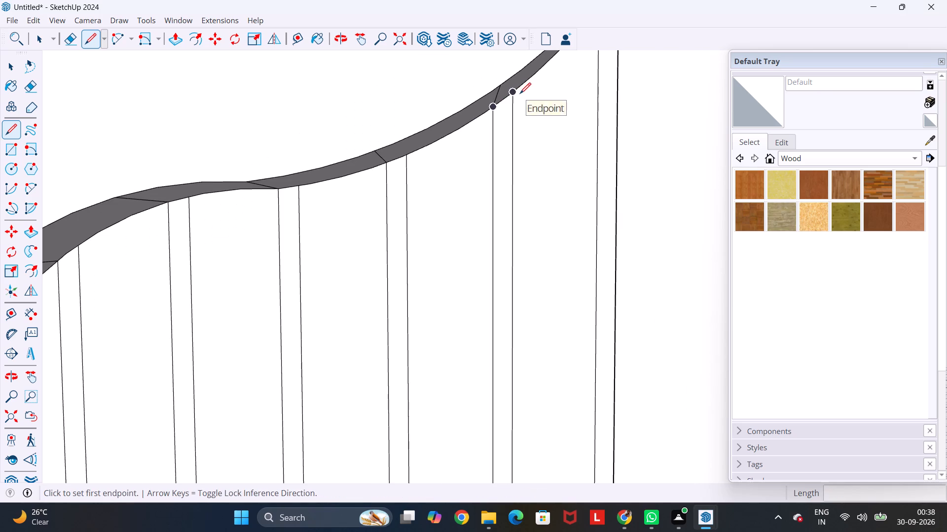
Undo the short line extensions and the copy of the six vertical lines below the S-curve.
middle_click_drag(569, 93, 390, 257, "shift")
scroll(444, 156, "up", 5)
scroll(444, 155, "down", 6)
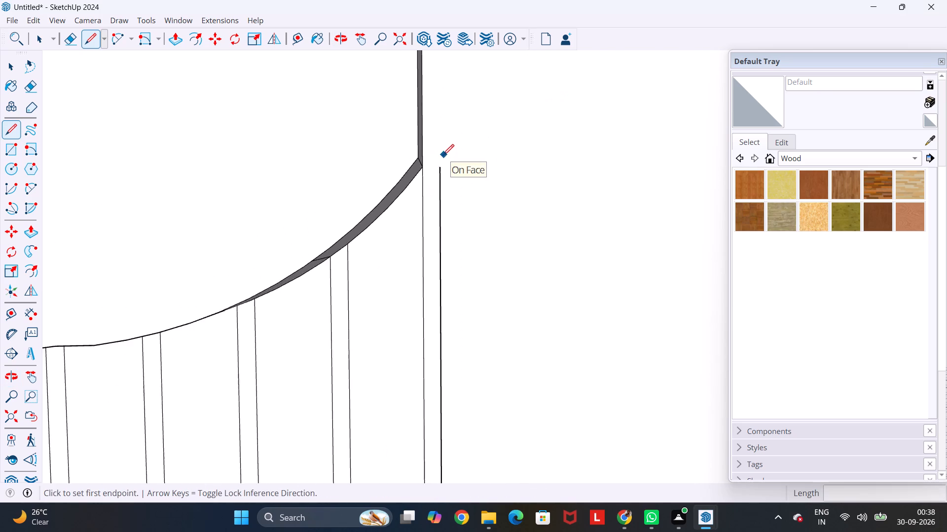
scroll(443, 155, "down", 6)
key("ctrl+z")
key("ctrl+z")
key("ctrl+z")
key("ctrl+z")
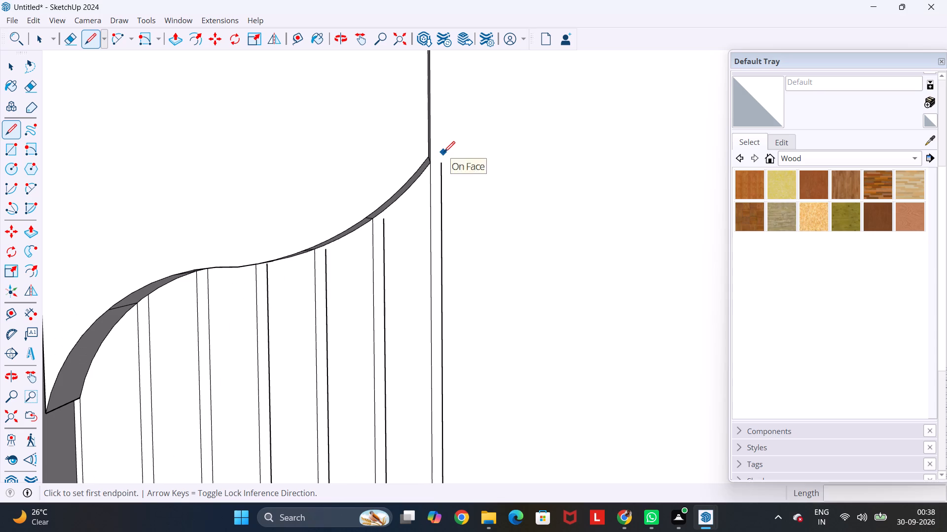
key("ctrl+z")
key("ctrl+z")
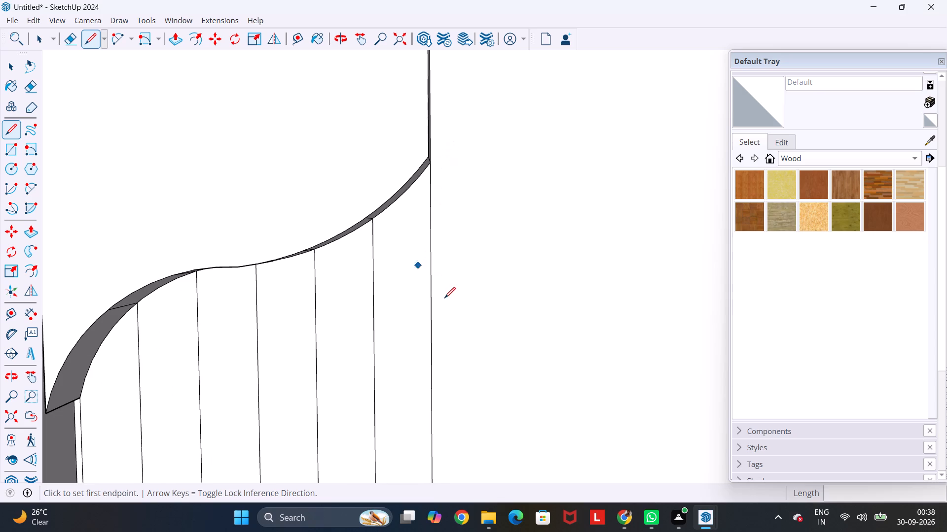
Copy the six vertical lines below the S-curve 0.3" along the wall, towards the raised strips.
key("space")
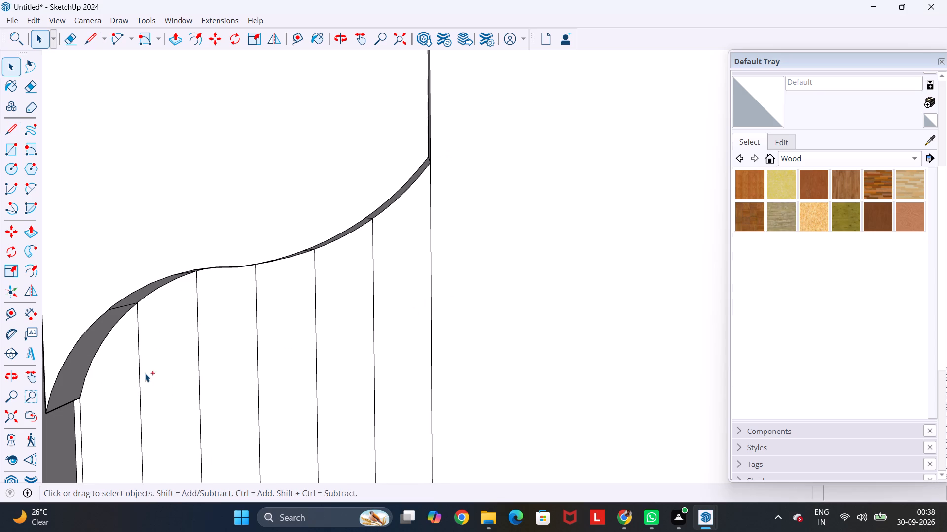
left_click(138, 373, "shift")
left_click(81, 397, "shift")
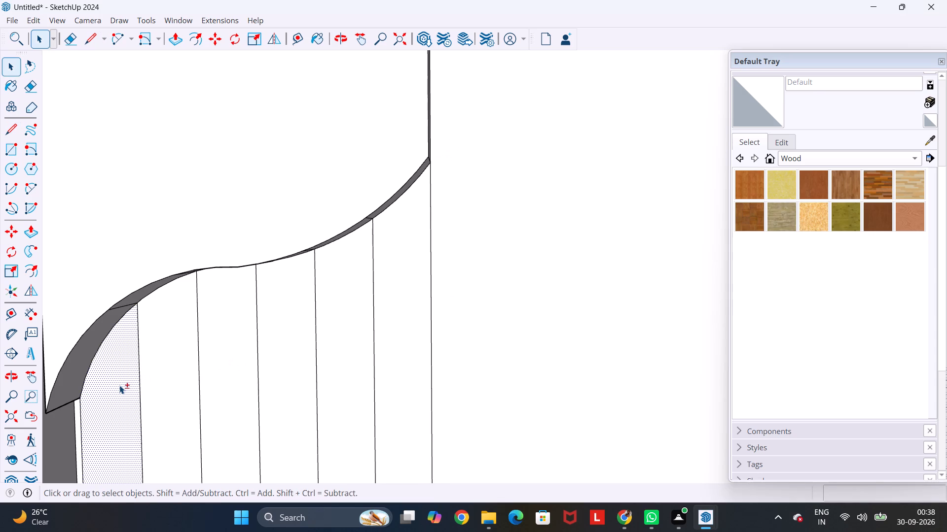
left_click(119, 385, "shift")
left_click(141, 381, "shift")
scroll(160, 368, "down", 5, "shift")
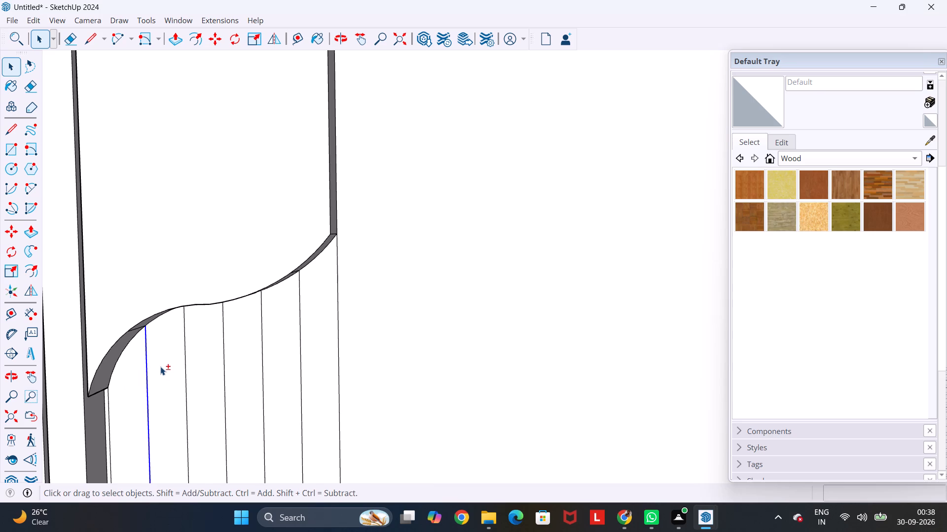
left_click(184, 366, "shift")
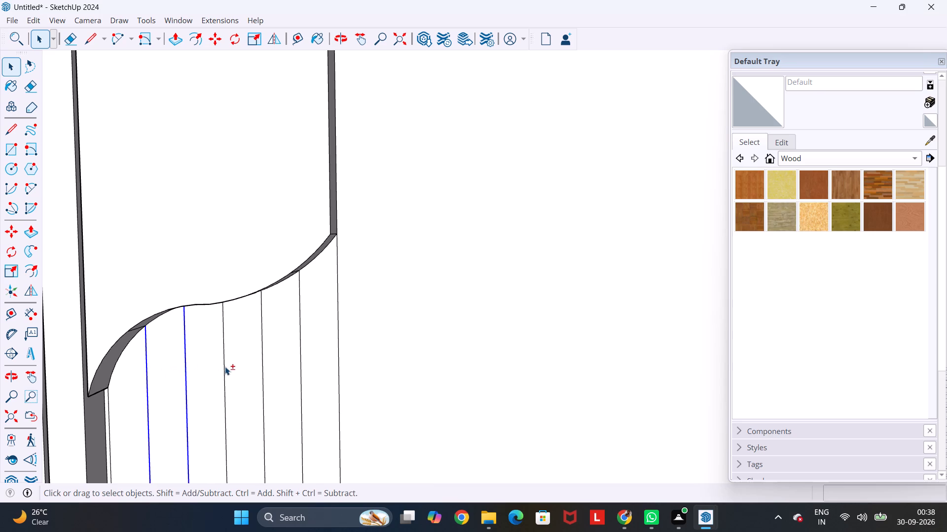
left_click(225, 366, "shift")
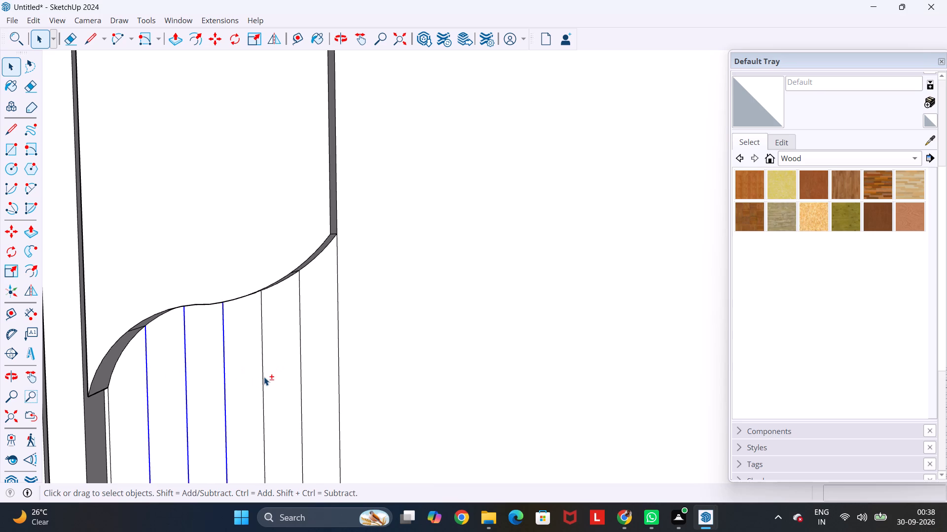
left_click(264, 377, "shift")
left_click(300, 366, "shift")
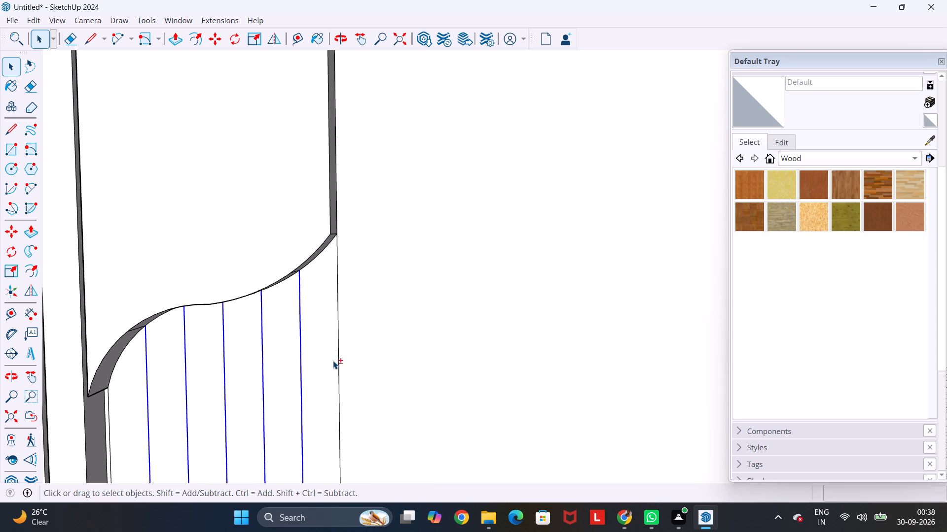
left_click(338, 361, "shift")
key("m")
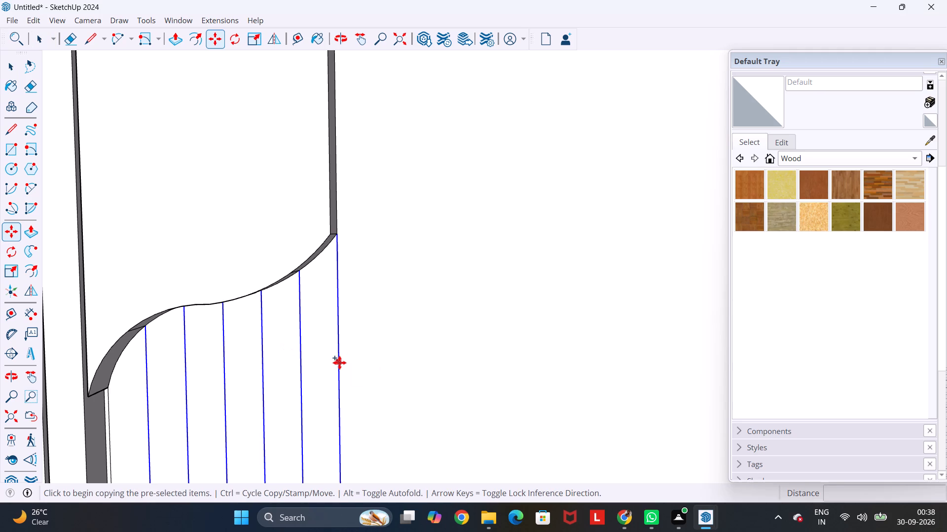
left_click(339, 364)
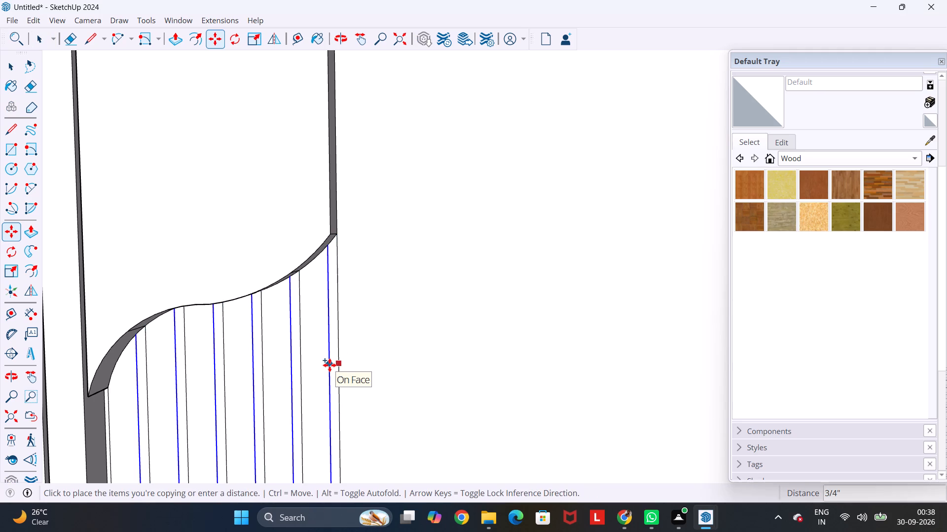
type("0.3\"")
key("Return")
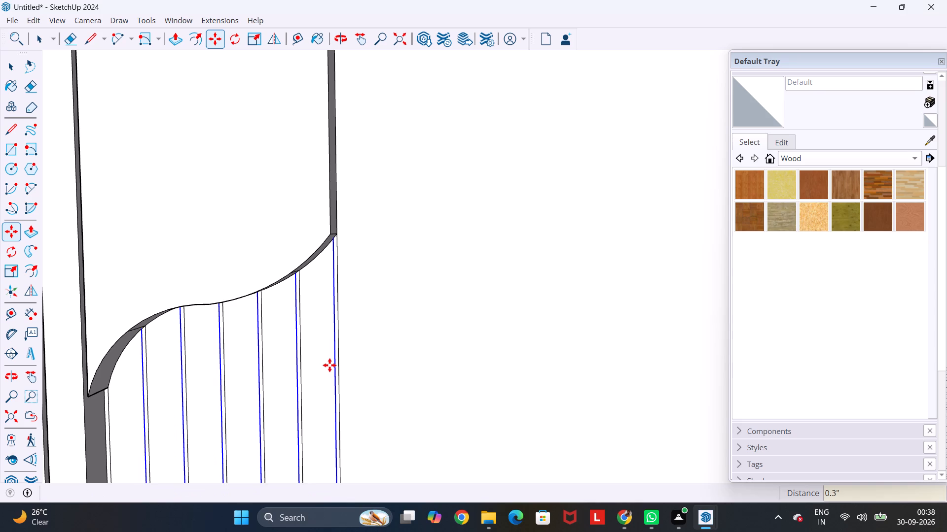
scroll(382, 325, "up", 3)
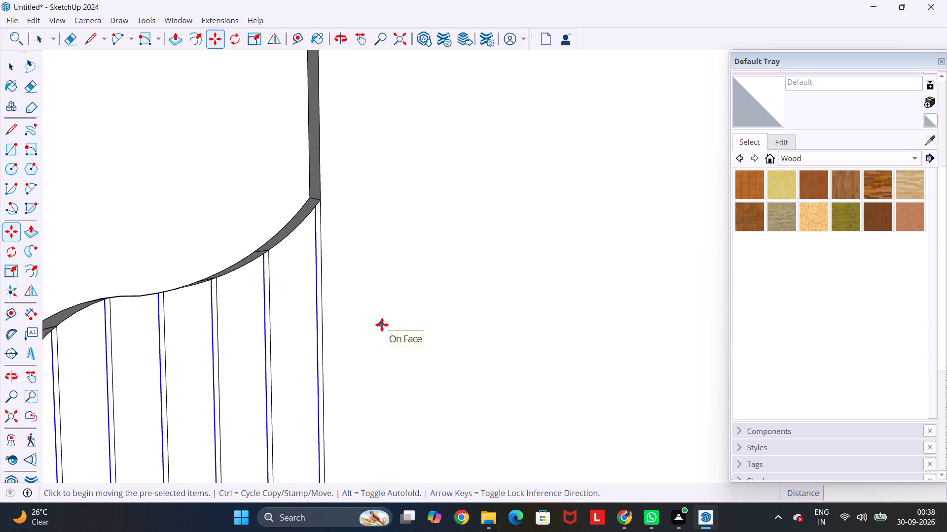
key("Escape")
key("space")
Push/Pull the six wide faces between the narrow grooves below the S-curve outward by 3".
scroll(335, 309, "down", 2)
key("p")
scroll(321, 311, "down", 6)
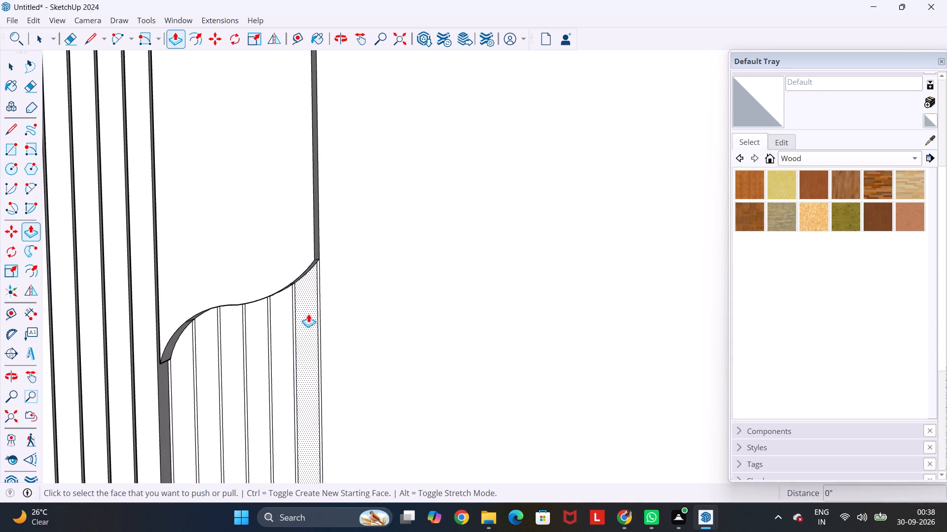
scroll(185, 368, "up", 3)
left_click(185, 368)
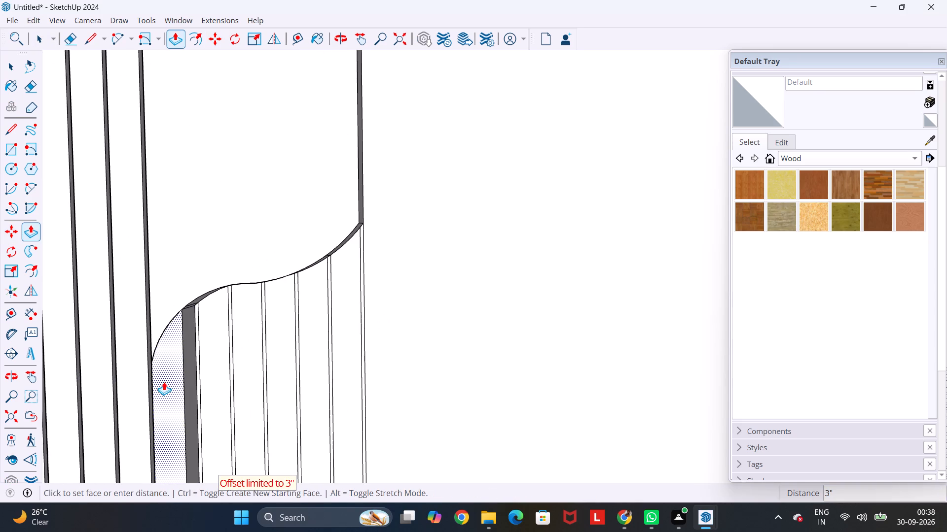
left_click(145, 387)
double_click(213, 377)
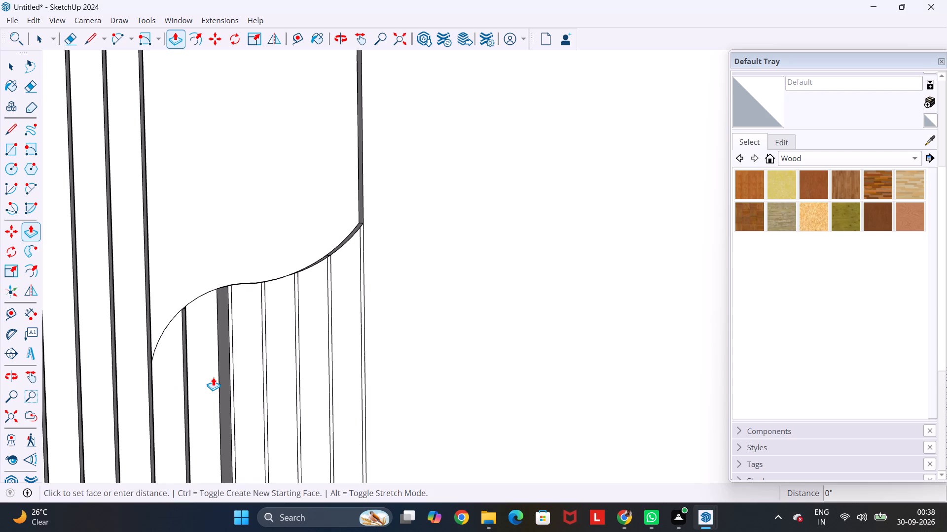
double_click(257, 373)
double_click(275, 366)
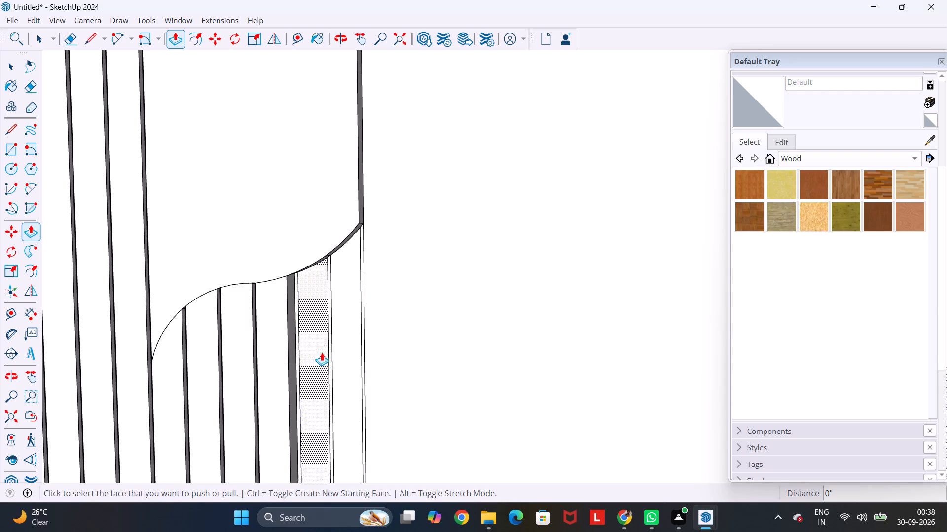
double_click(309, 358)
double_click(343, 344)
scroll(347, 338, "down", 15)
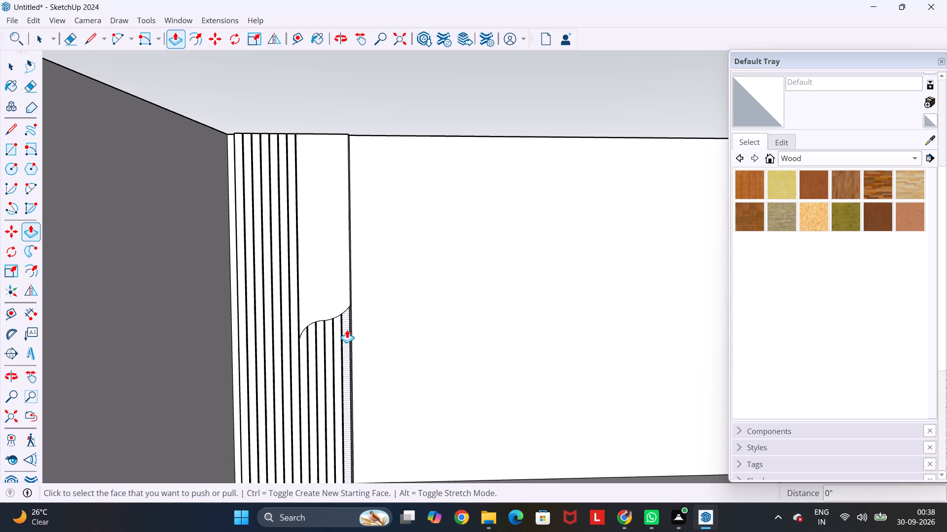
Paint the panel above the S-curve and the seven full-height strips beside it with Wood Veneer 01.
left_click(887, 220)
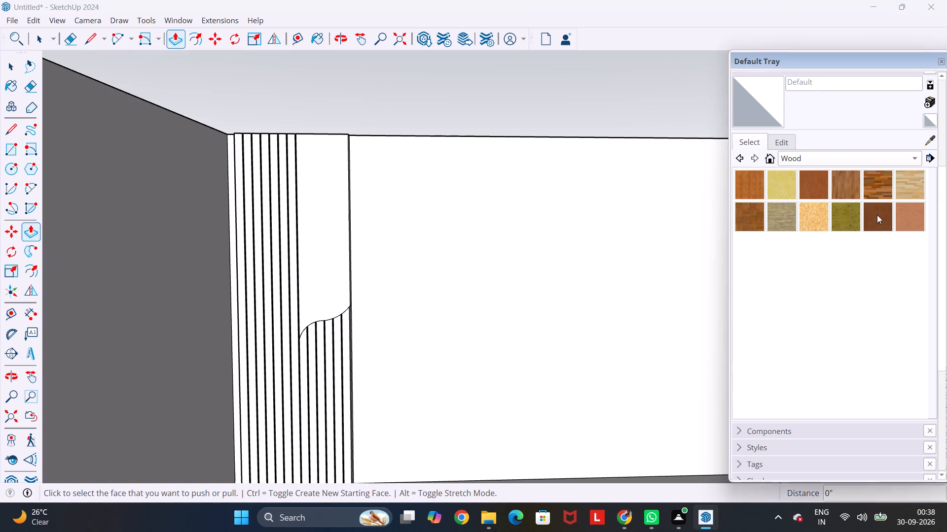
left_click(336, 215)
scroll(260, 209, "up", 5)
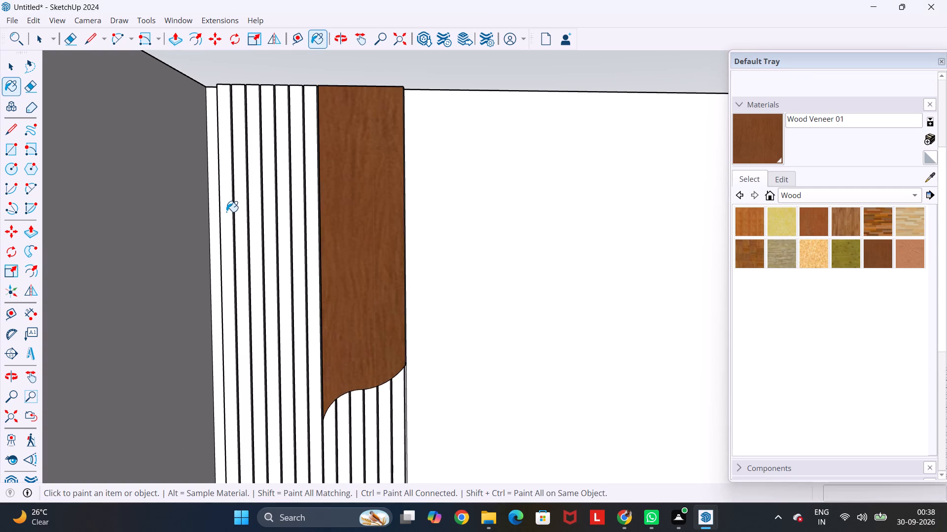
scroll(226, 212, "up", 3)
left_click(226, 212)
left_click(253, 210)
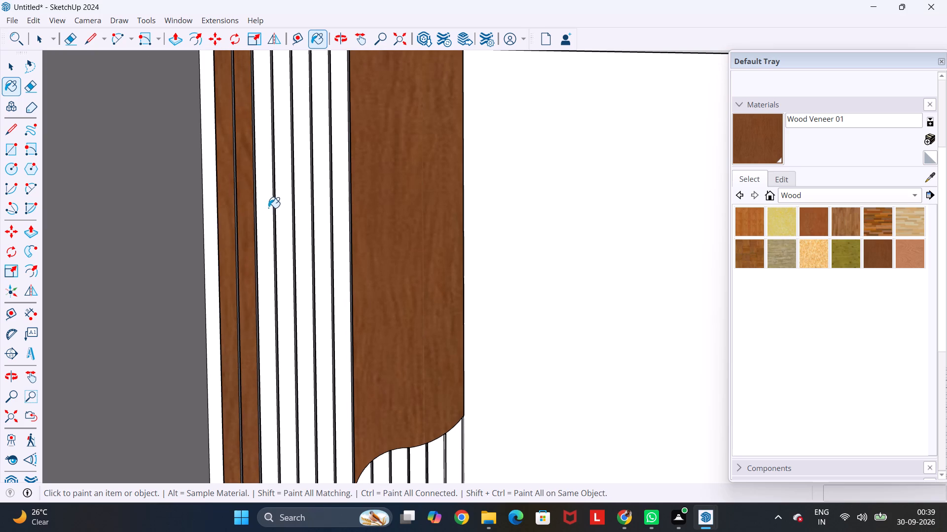
left_click(266, 208)
left_click(285, 206)
left_click(298, 204)
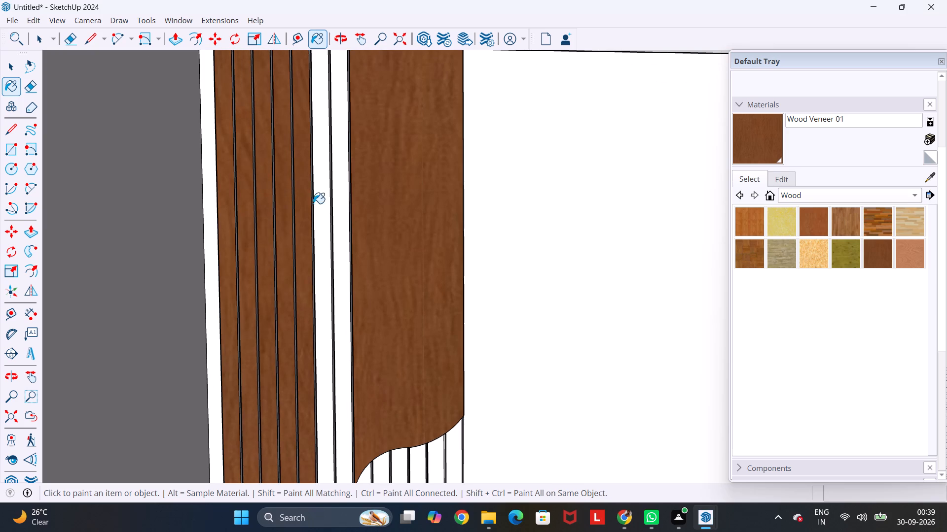
left_click(322, 203)
left_click(333, 199)
Paint the six raised strips below the S-curve with Wood Veneer 01.
scroll(336, 199, "down", 13)
scroll(360, 349, "up", 4)
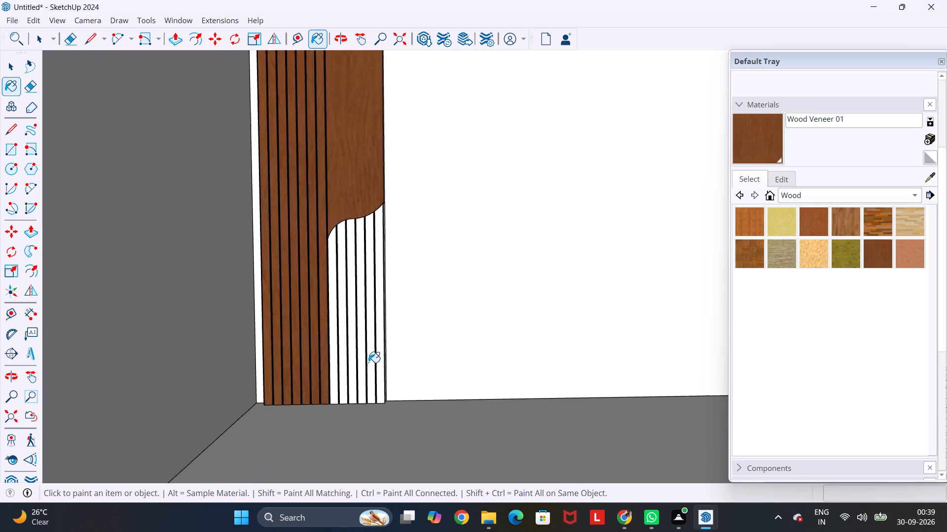
scroll(368, 363, "up", 2)
scroll(324, 309, "up", 2)
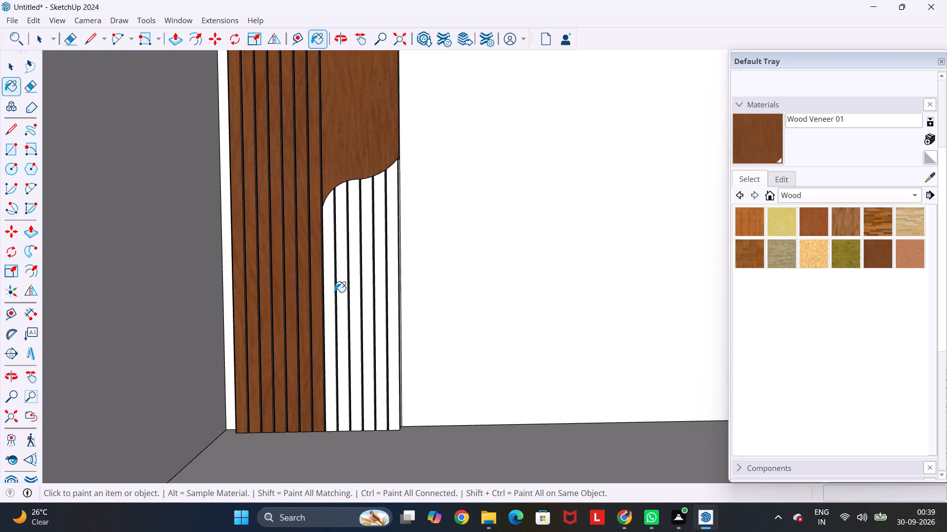
left_click(333, 292)
left_click(343, 289)
left_click(354, 285)
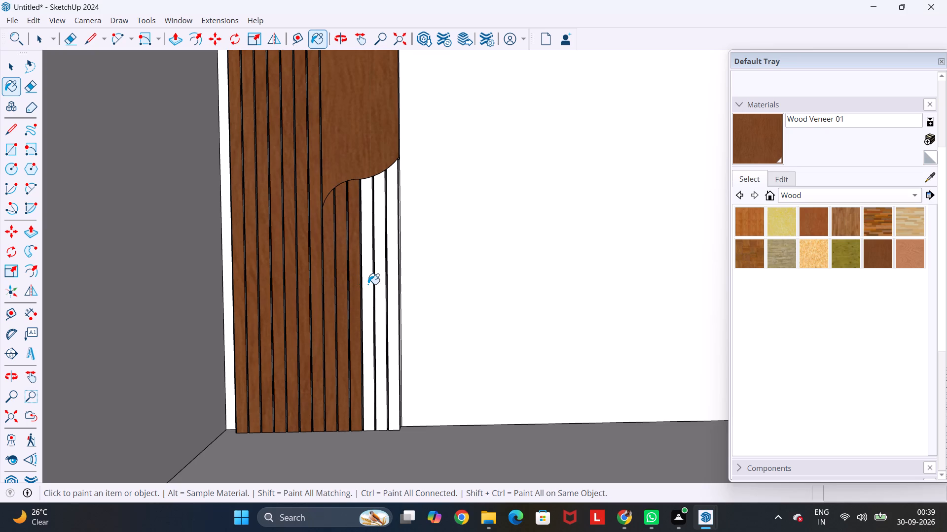
left_click(368, 284)
left_click(383, 284)
left_click(392, 280)
scroll(397, 267, "down", 7)
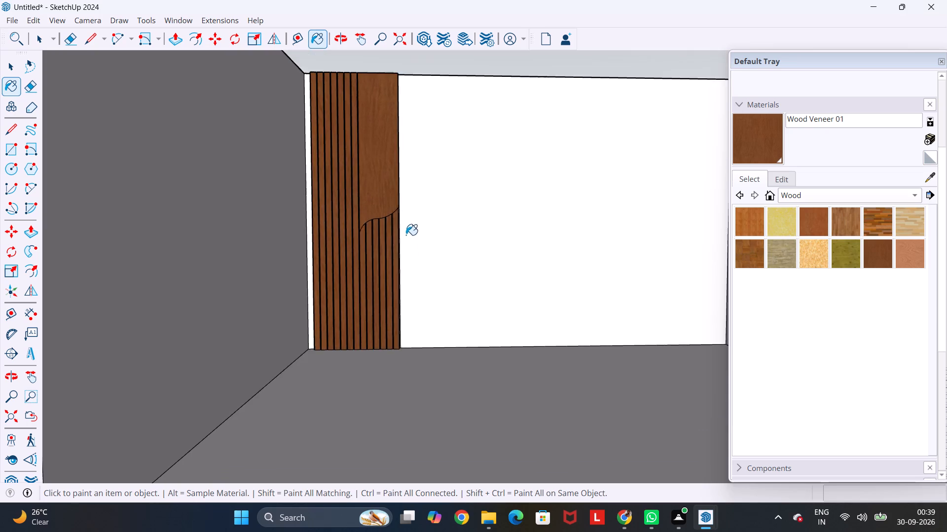
middle_click_drag(406, 234, 394, 224)
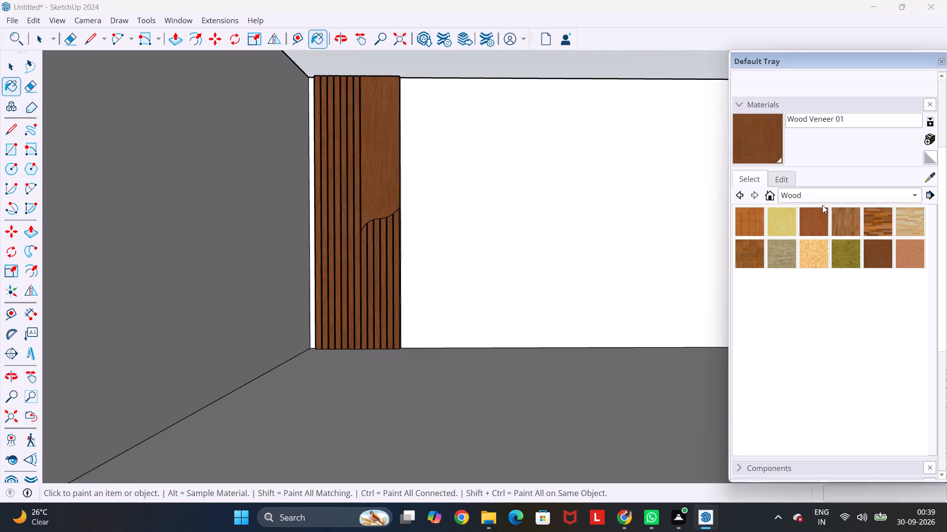
key("Escape")
key("space")
Replace the texture image of the Wood Veneer 01 material with images (5).jpg from the Pictures folder.
left_click(398, 173)
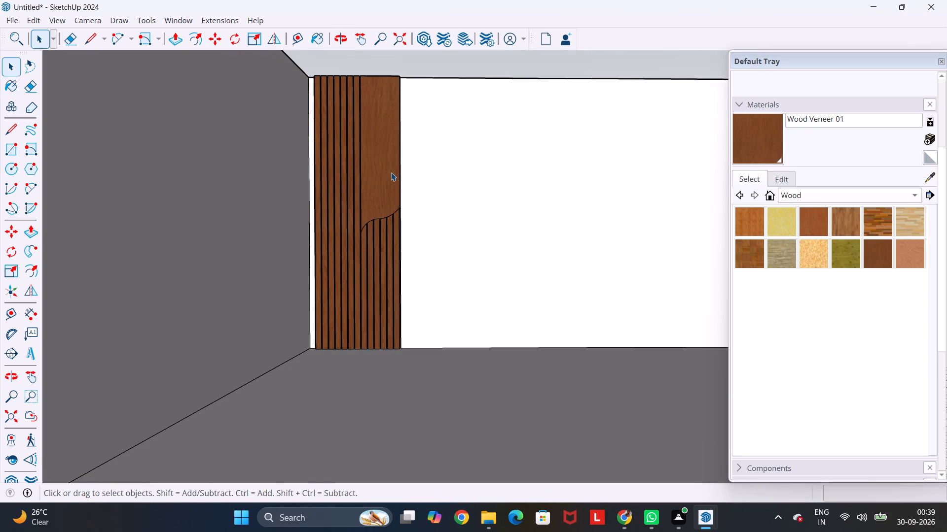
left_click(788, 185)
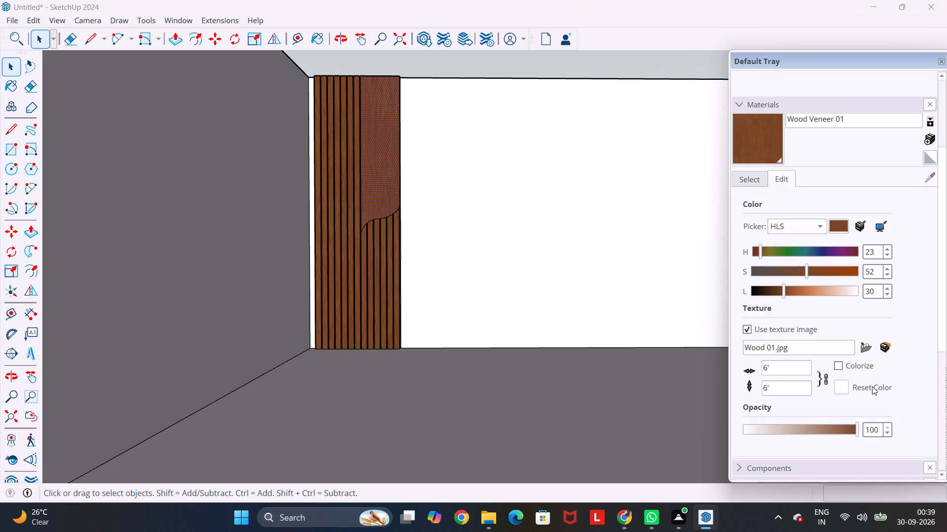
left_click(868, 345)
scroll(323, 175, "down", 2)
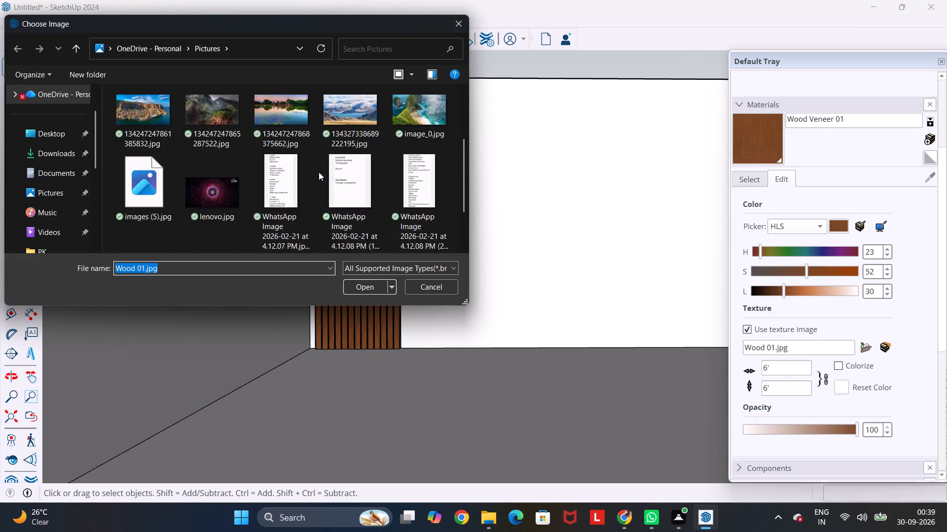
scroll(319, 172, "down", 1)
scroll(170, 94, "up", 1)
scroll(184, 134, "up", 1)
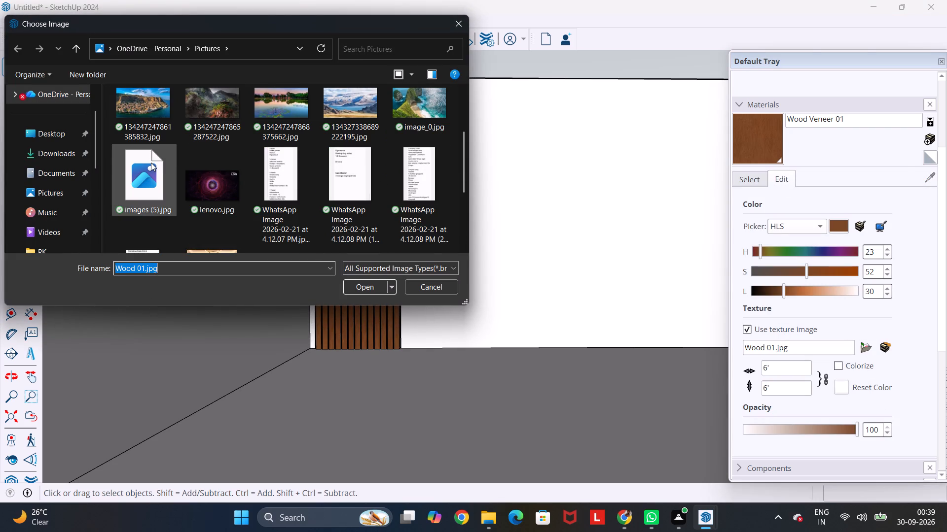
scroll(151, 163, "up", 1)
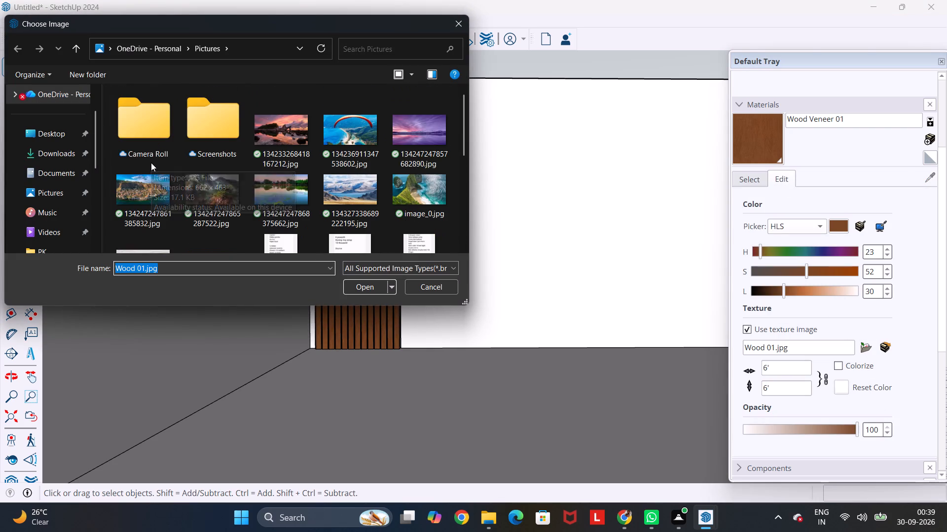
scroll(151, 163, "down", 1)
left_click(151, 174)
left_click(356, 272)
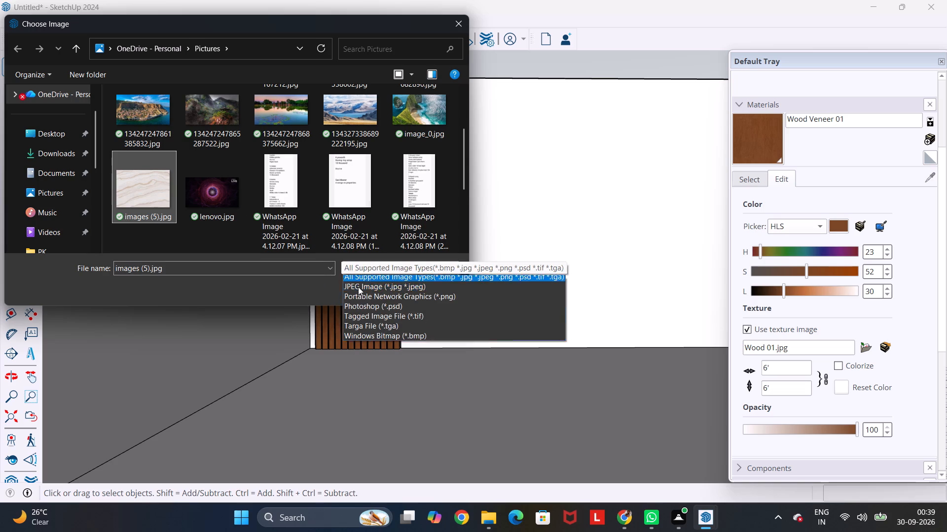
left_click(316, 288)
left_click(376, 286)
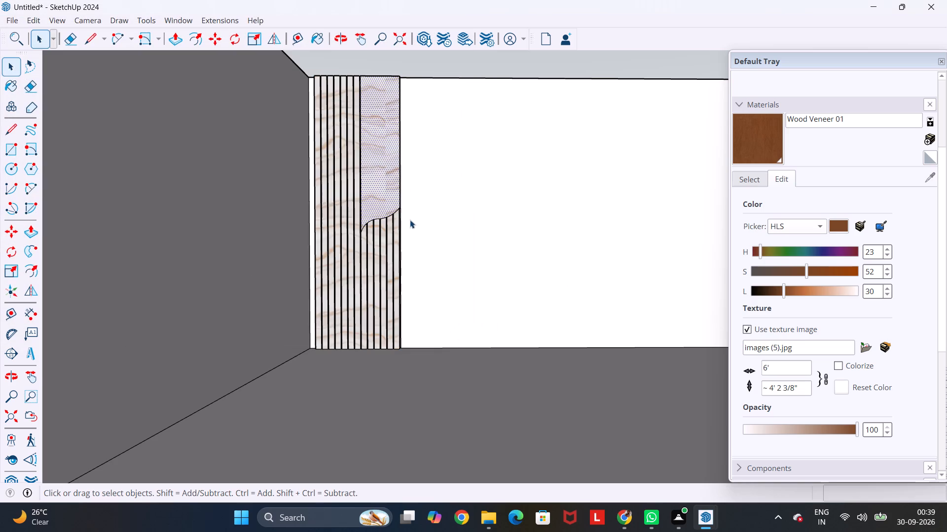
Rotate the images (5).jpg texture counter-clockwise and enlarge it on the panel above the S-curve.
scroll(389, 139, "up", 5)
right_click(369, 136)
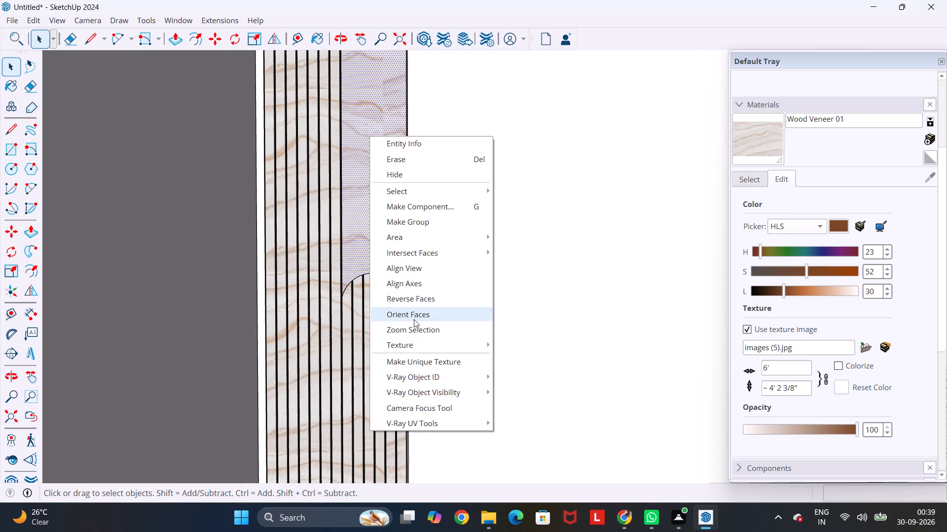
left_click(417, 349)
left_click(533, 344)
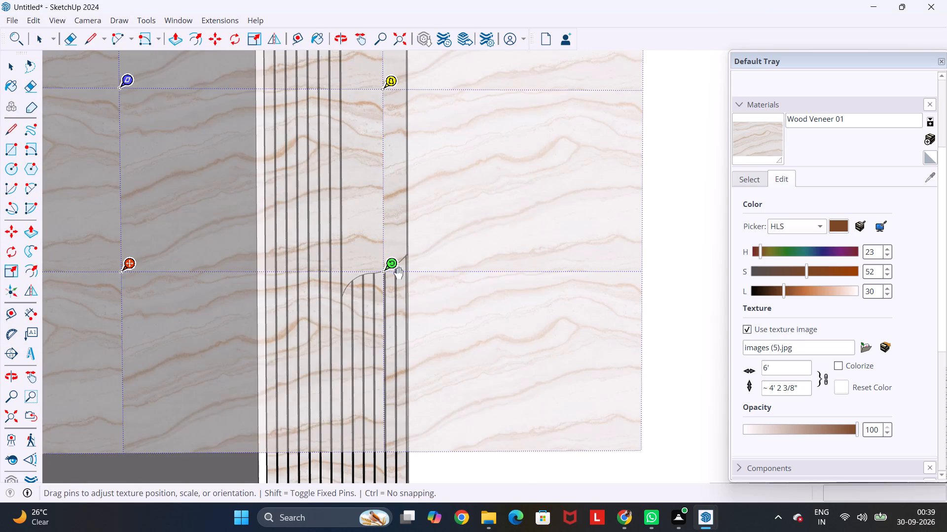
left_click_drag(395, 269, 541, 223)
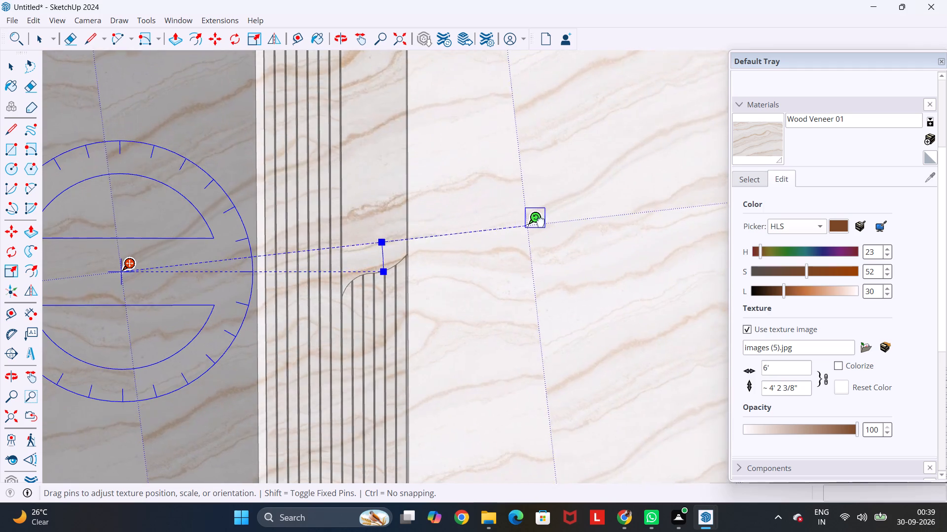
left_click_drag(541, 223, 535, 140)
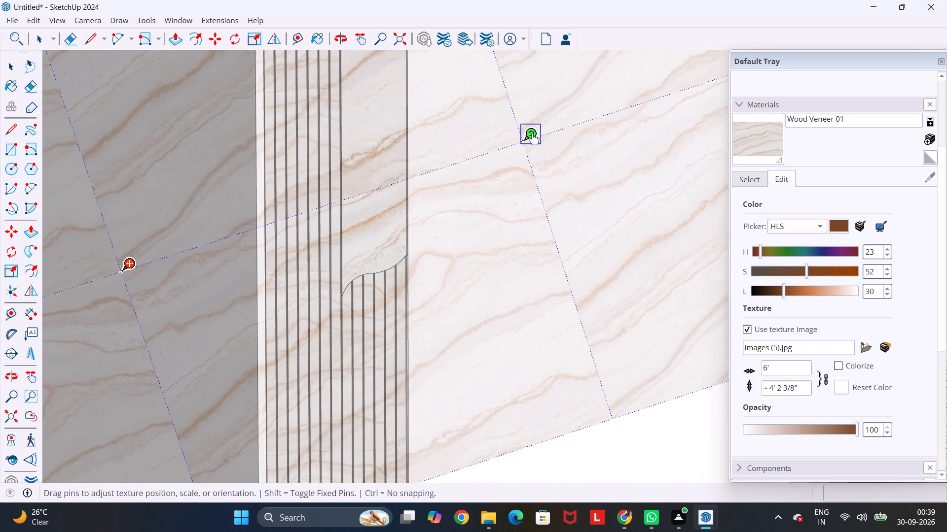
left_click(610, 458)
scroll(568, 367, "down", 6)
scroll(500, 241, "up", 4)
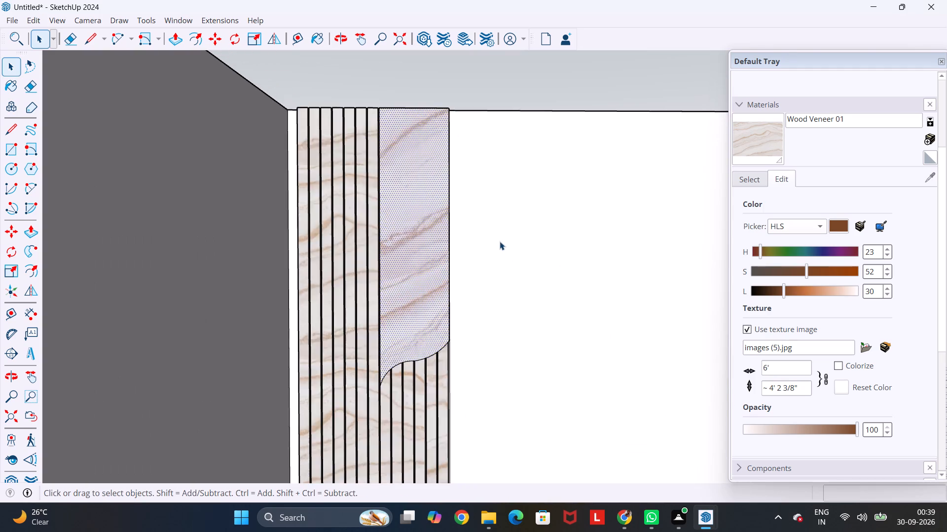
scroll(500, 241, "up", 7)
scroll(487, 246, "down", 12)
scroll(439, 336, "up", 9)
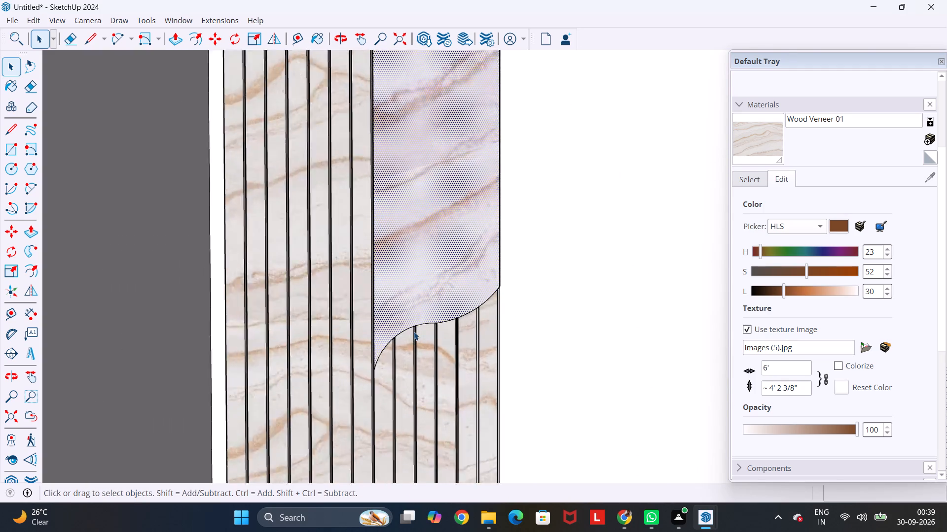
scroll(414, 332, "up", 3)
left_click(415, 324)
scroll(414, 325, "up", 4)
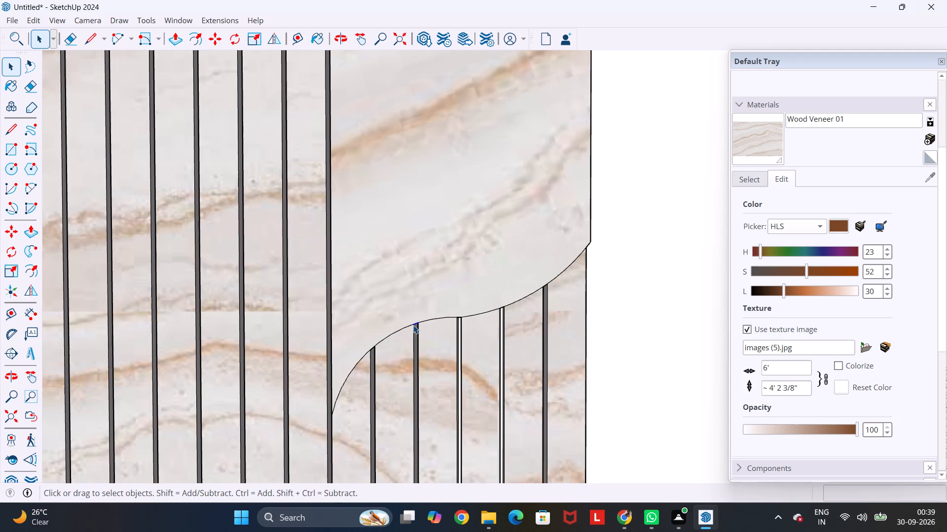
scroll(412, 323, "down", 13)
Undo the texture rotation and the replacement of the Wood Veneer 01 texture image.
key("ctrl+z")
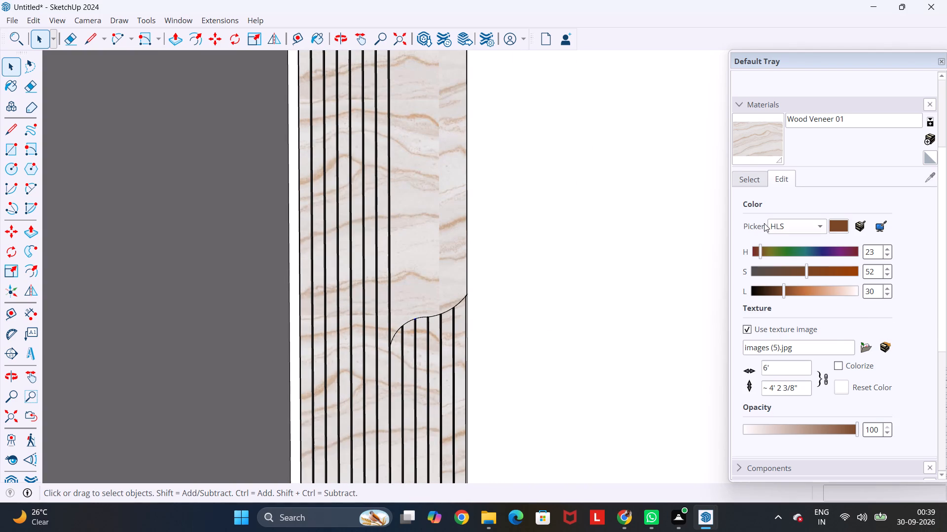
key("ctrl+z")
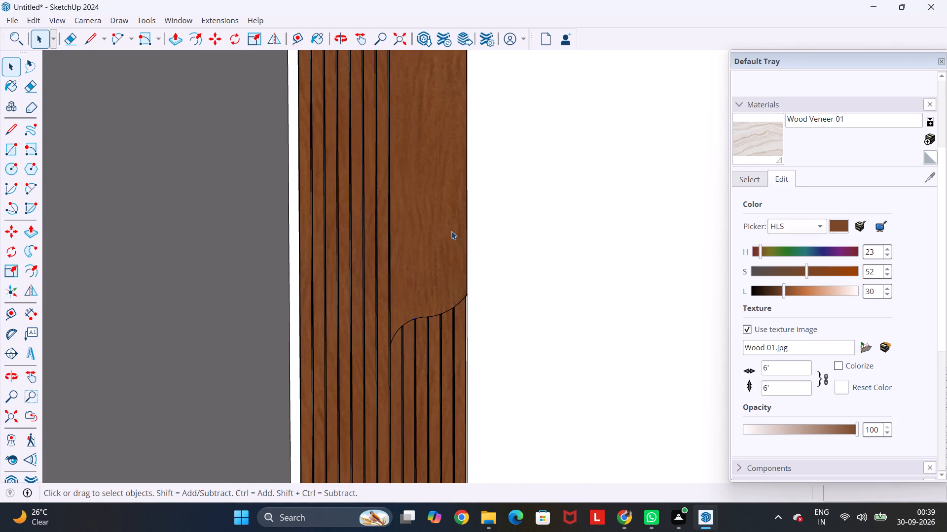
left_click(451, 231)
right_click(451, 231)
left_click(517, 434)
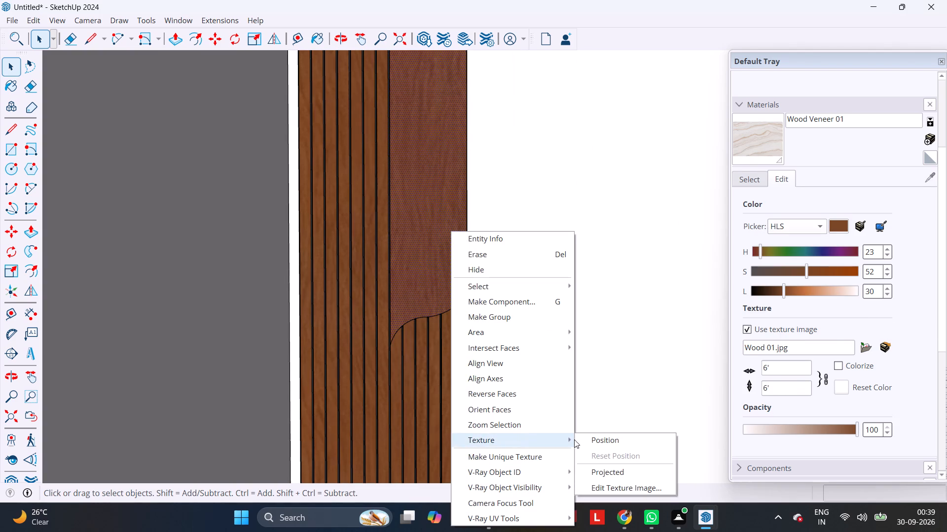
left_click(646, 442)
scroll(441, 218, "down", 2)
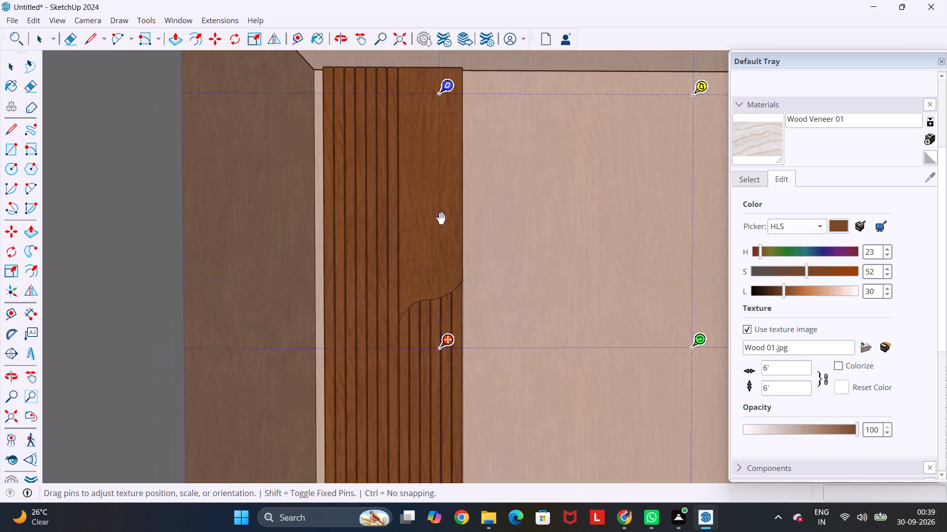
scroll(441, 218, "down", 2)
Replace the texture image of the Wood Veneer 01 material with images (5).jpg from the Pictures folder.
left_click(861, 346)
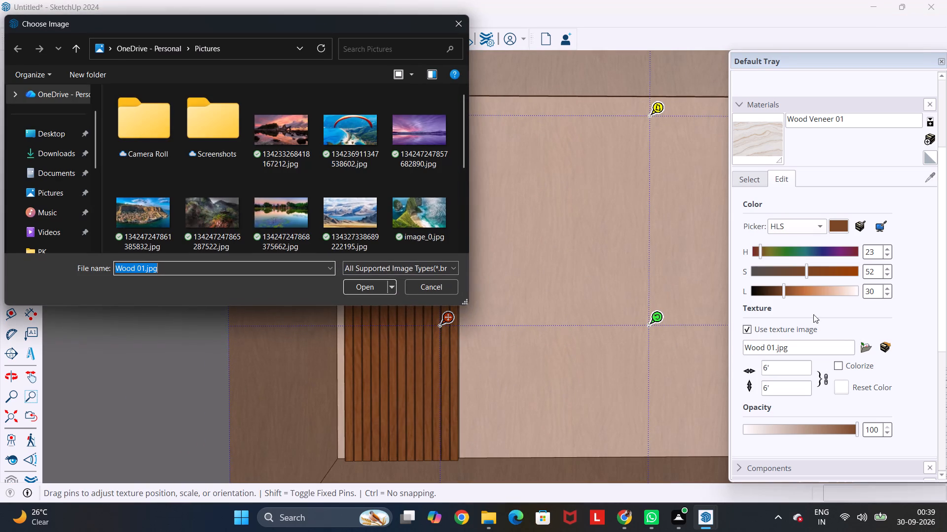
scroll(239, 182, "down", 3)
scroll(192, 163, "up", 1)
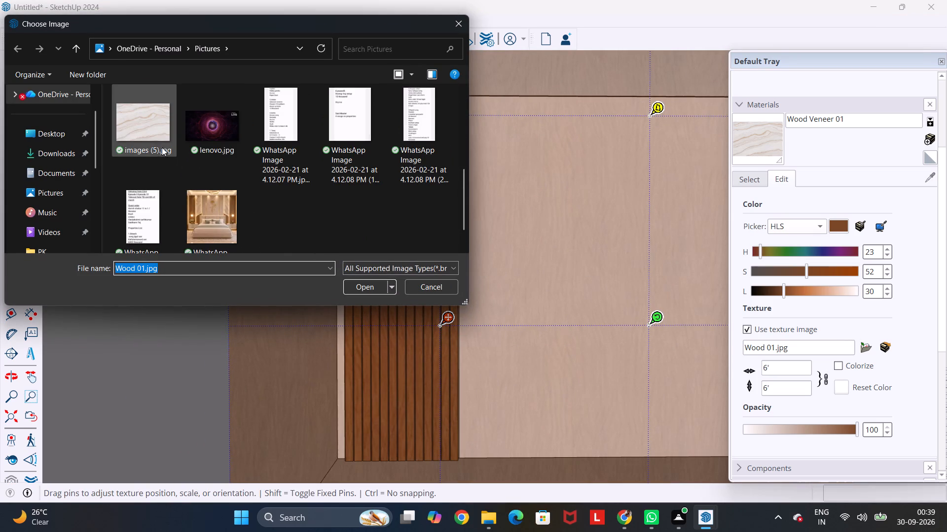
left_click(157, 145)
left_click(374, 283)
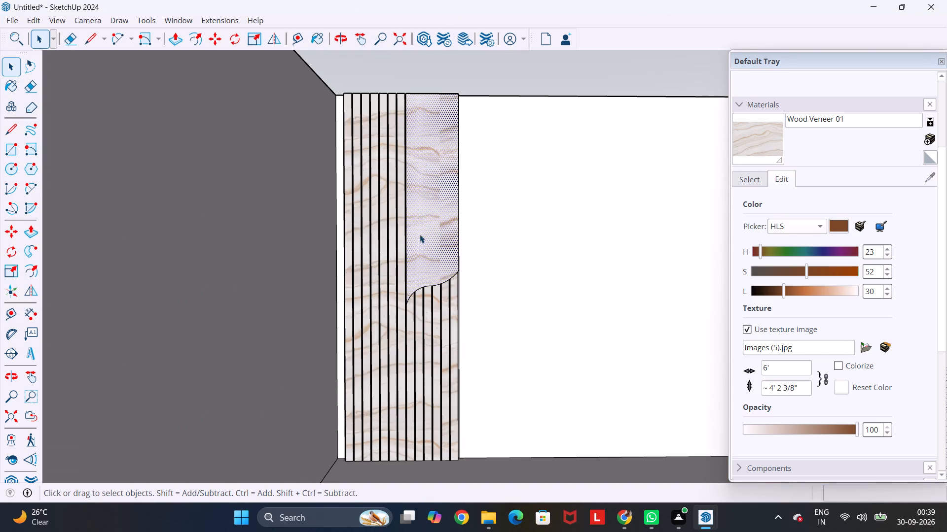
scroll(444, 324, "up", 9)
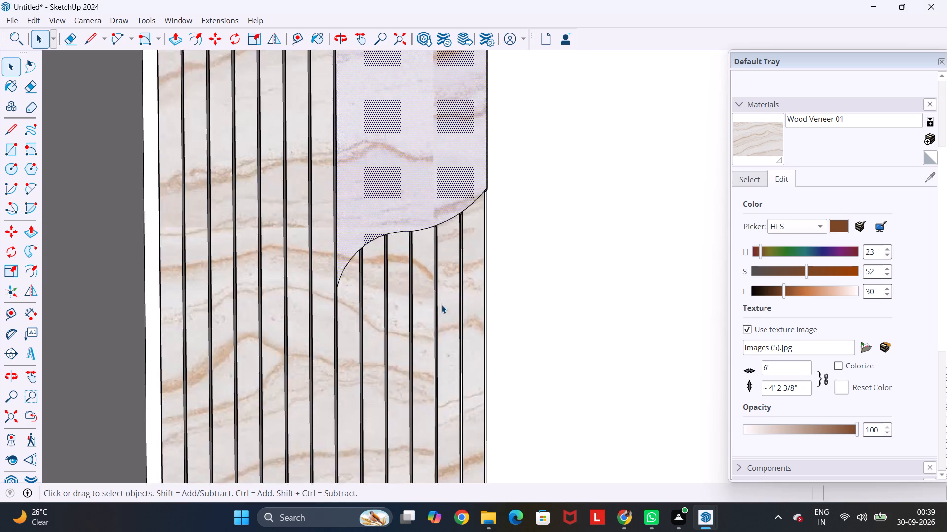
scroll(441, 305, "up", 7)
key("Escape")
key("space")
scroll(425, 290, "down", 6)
Undo the texture image, veneer painting, Push/Pulls and S-curve, going back to the plain vertical lines on the flat wall beside the full-height strips.
key("ctrl+z")
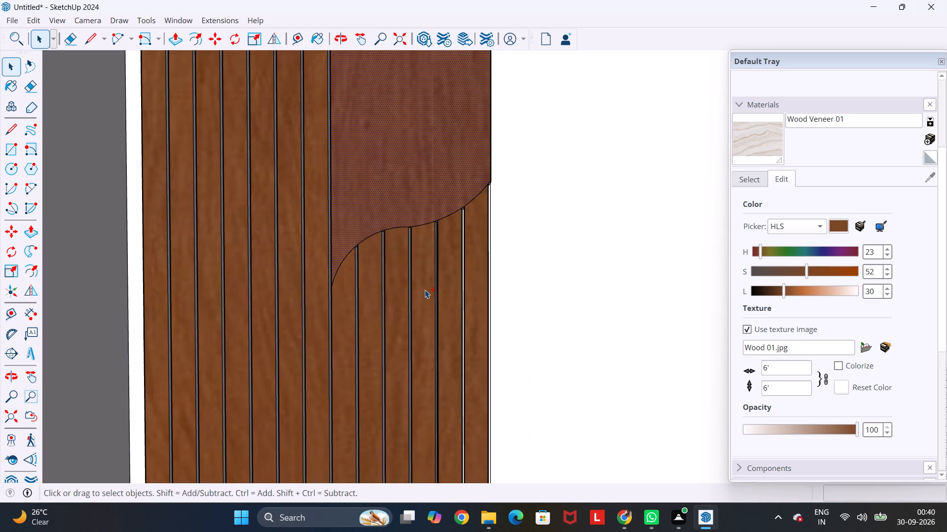
key("ctrl+z")
key("ctrl+z")
key("ctrl+z")
key("ctrl+z")
key("ctrl+z")
key("ctrl+z")
key("ctrl+z")
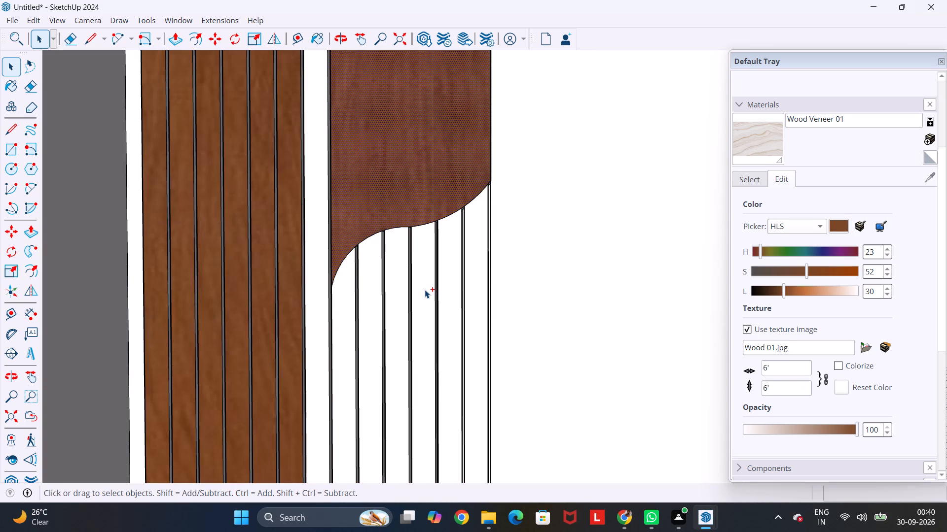
key("ctrl+z")
key("ctrl+z")
key("ctrl+z")
key("ctrl+z")
key("ctrl+z")
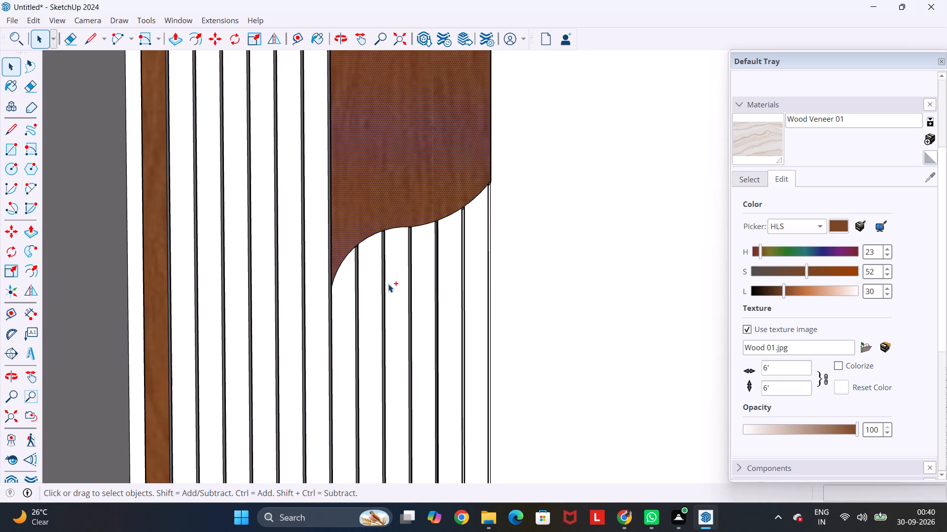
key("ctrl+z")
key("ctrl+z")
key("ctrl+z")
key("ctrl+z")
key("ctrl+z")
key("ctrl+z")
key("ctrl+z")
key("ctrl+z")
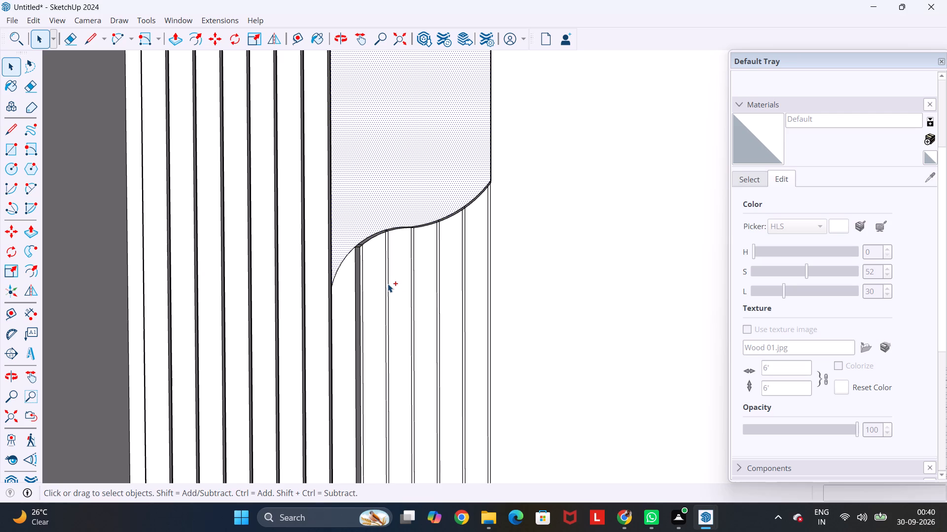
key("ctrl+z")
key("ctrl+z")
key("ctrl+z")
key("ctrl+z")
key("ctrl+z")
key("ctrl+z")
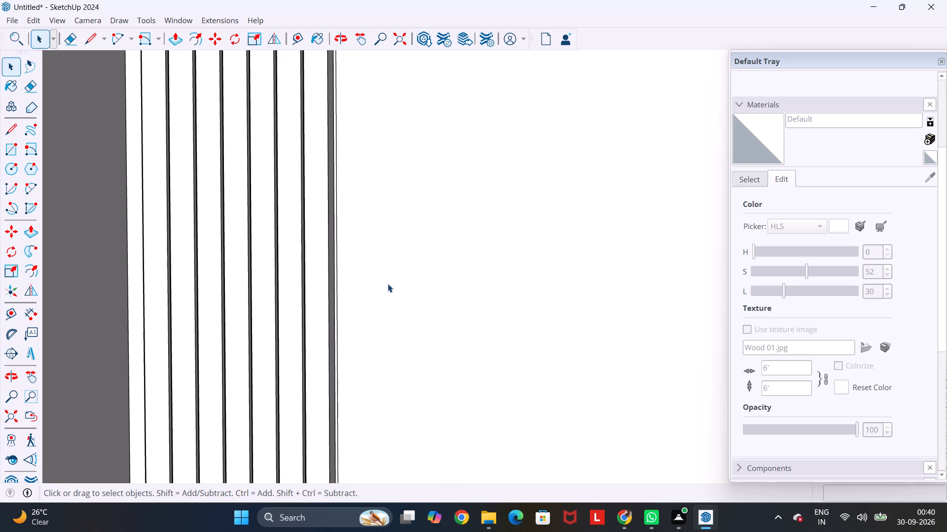
key("ctrl+y")
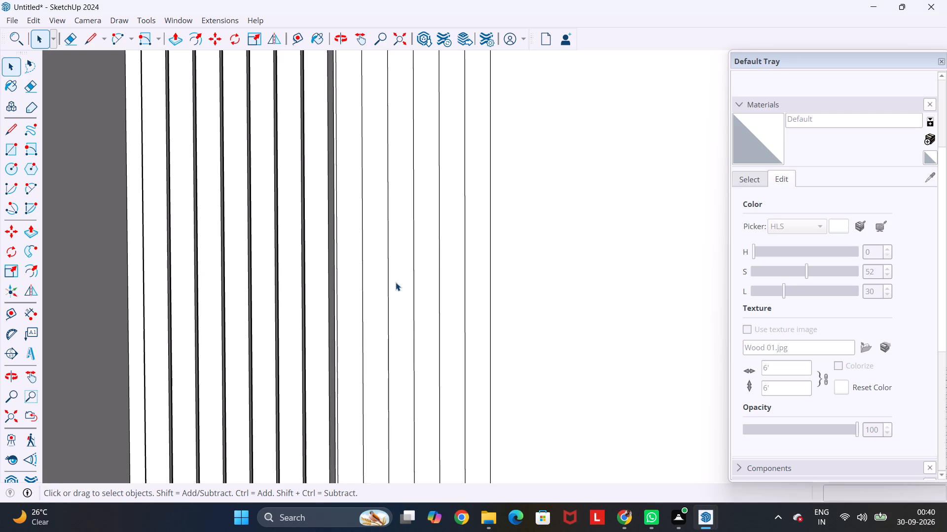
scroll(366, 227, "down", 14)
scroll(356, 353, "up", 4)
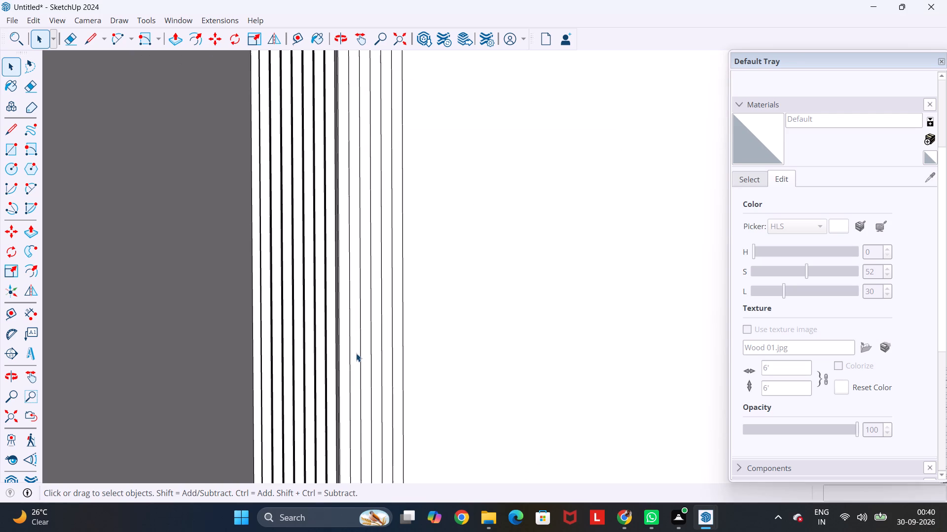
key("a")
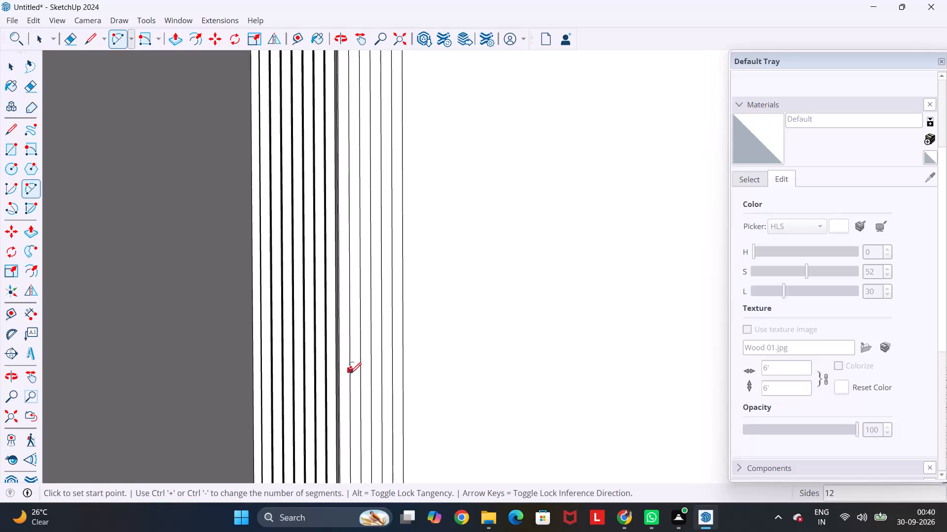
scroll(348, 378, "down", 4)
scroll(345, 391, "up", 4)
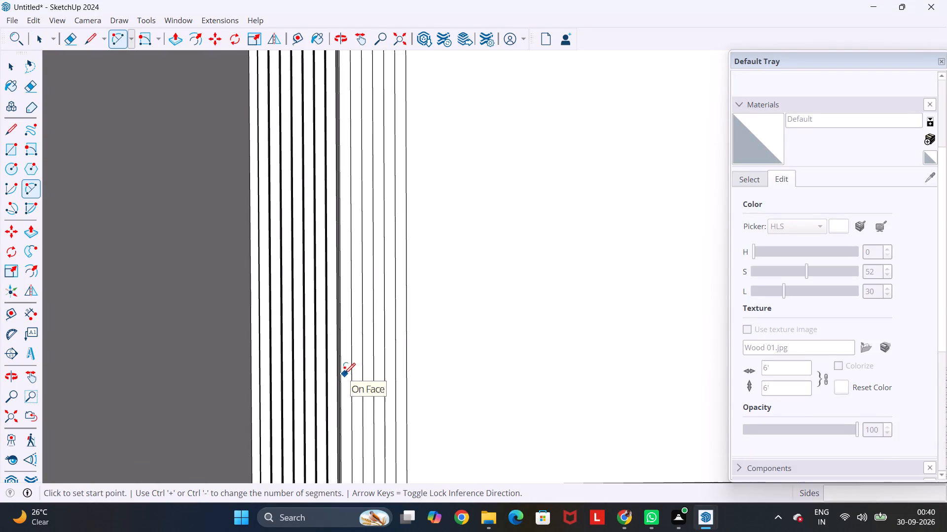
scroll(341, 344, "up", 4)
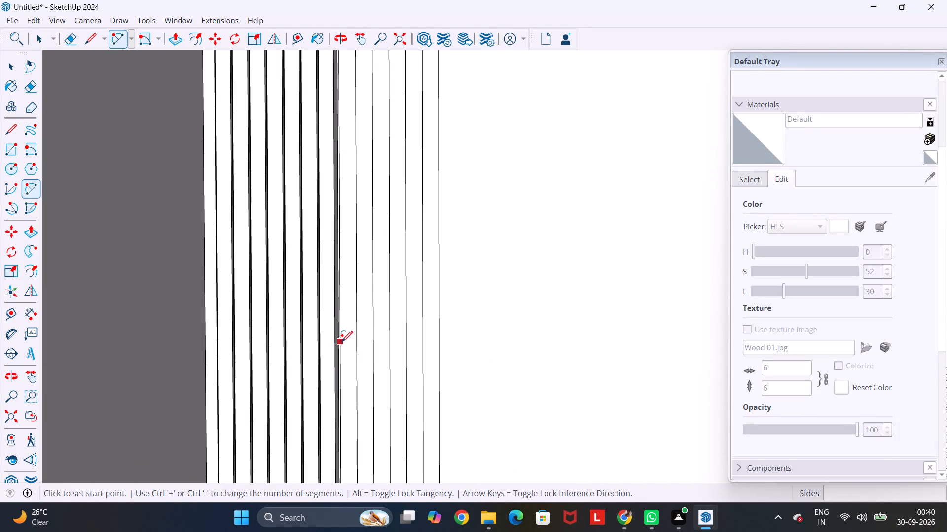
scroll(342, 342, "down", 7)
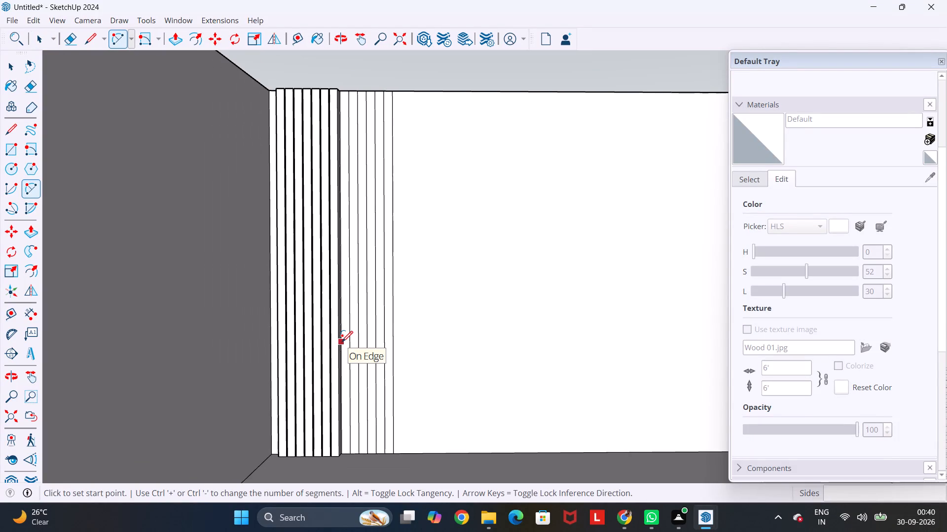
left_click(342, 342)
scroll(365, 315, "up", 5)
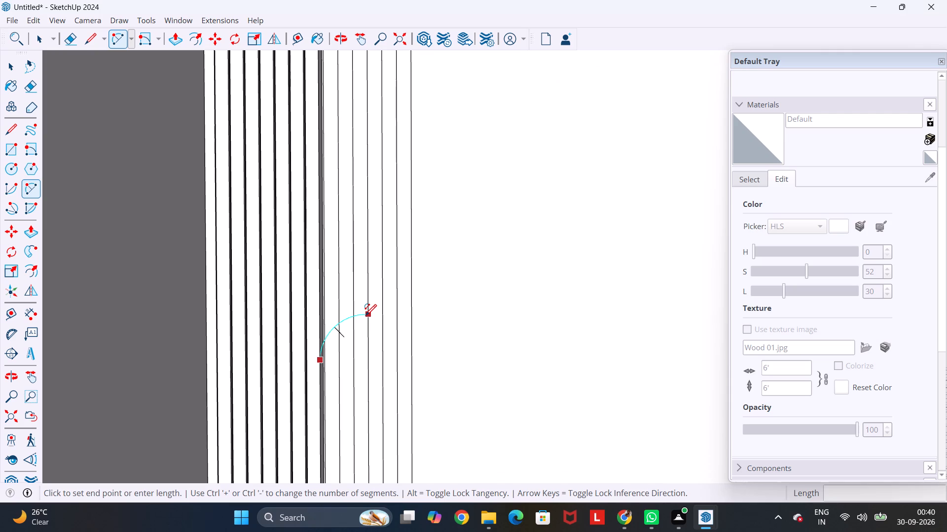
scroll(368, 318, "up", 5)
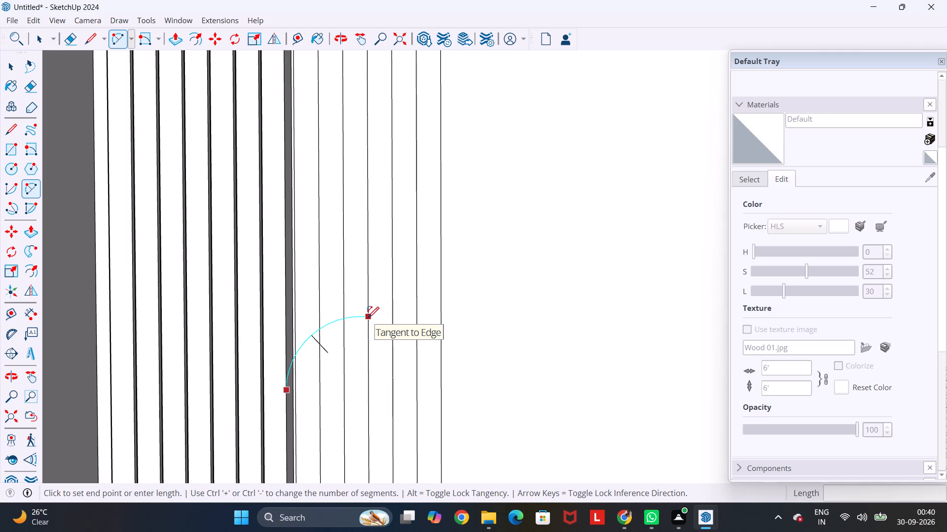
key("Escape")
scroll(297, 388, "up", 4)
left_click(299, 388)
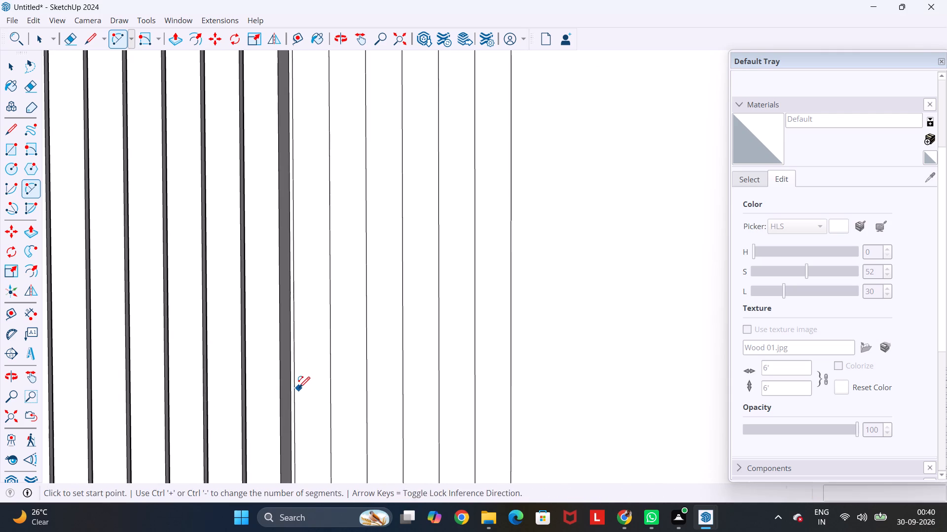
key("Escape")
Draw a two-point arc rising across the first three divisions beside the full-height strips, with a bulge of about 1 1/8".
left_click(296, 385)
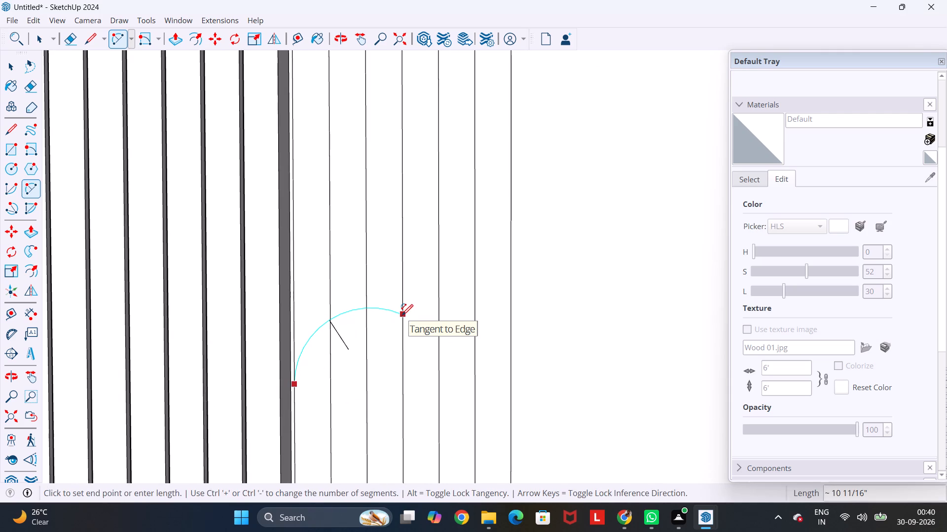
left_click(402, 322)
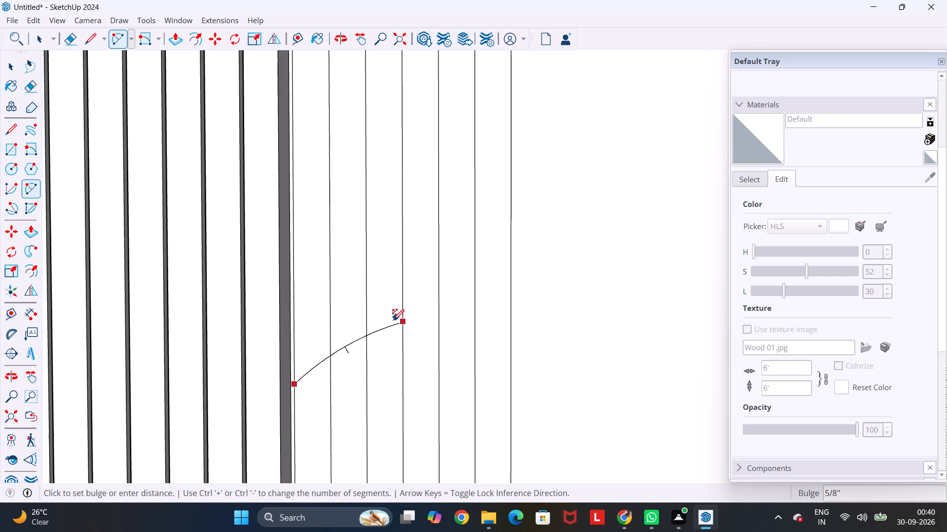
scroll(378, 323, "up", 5)
left_click(338, 343)
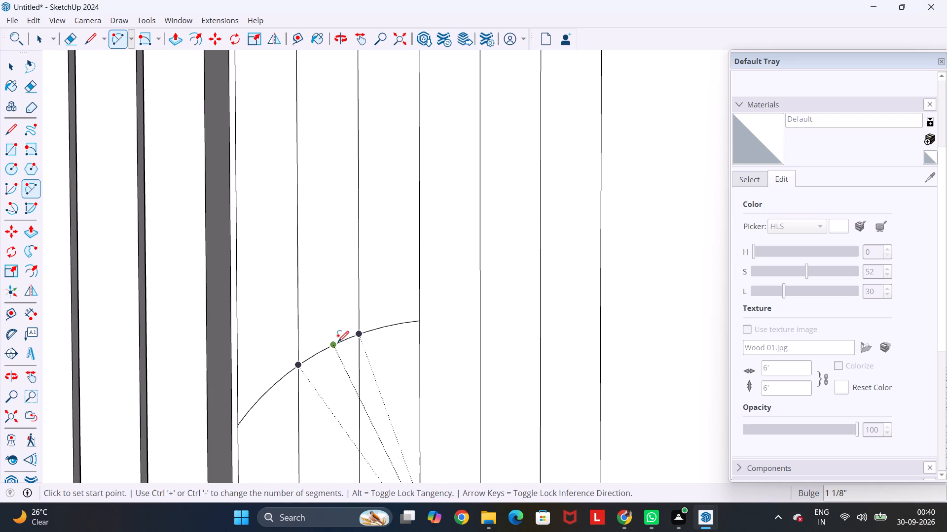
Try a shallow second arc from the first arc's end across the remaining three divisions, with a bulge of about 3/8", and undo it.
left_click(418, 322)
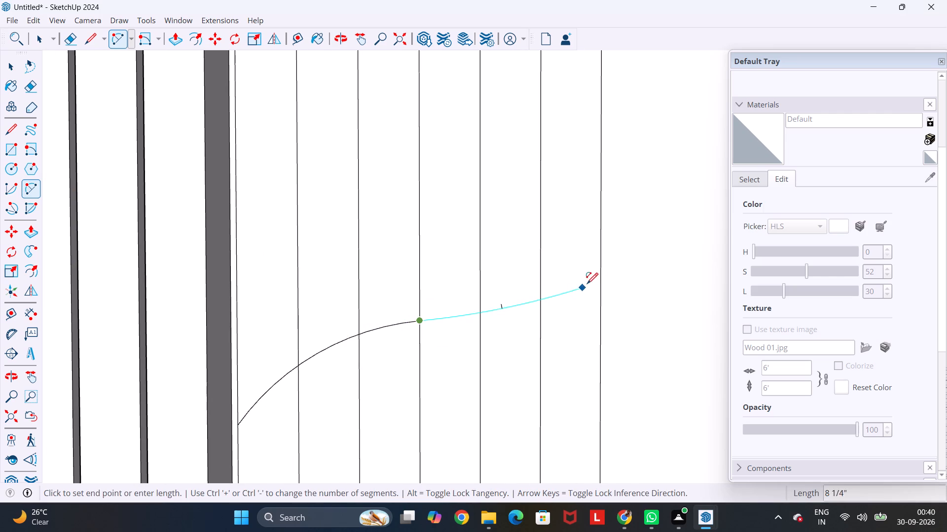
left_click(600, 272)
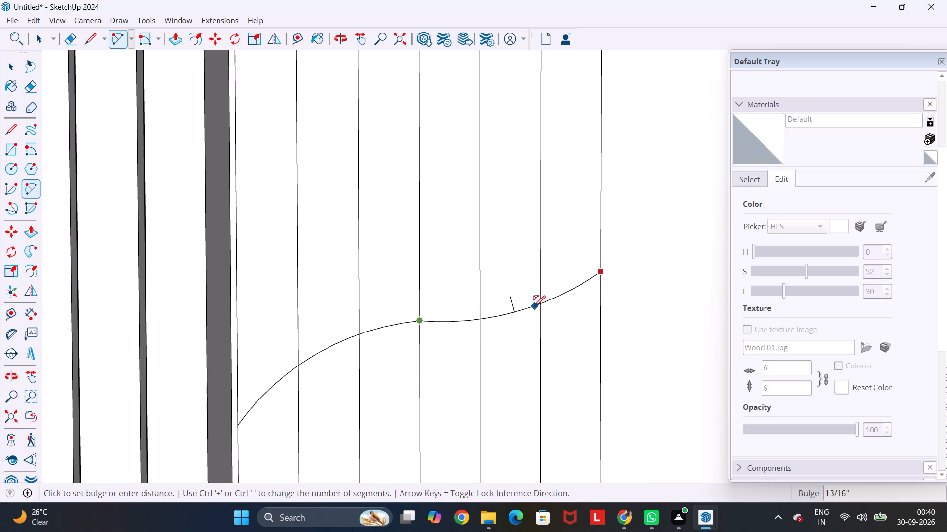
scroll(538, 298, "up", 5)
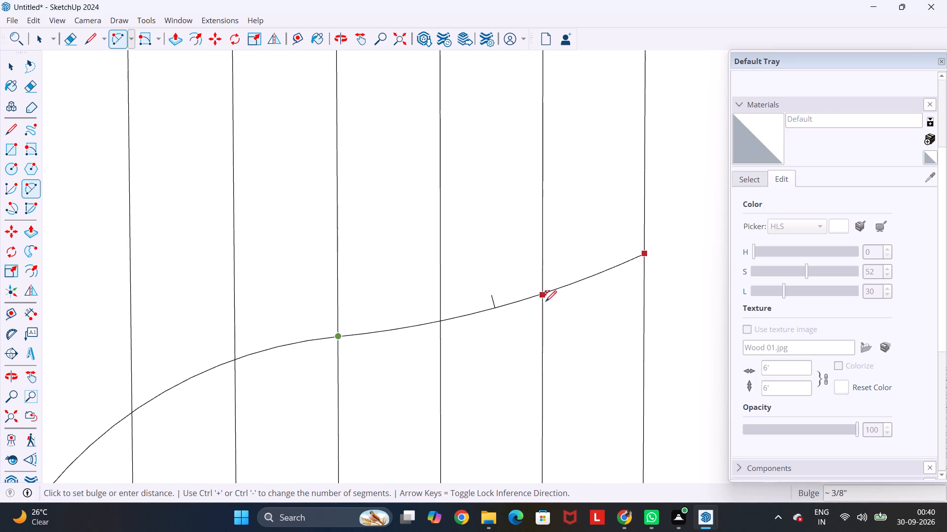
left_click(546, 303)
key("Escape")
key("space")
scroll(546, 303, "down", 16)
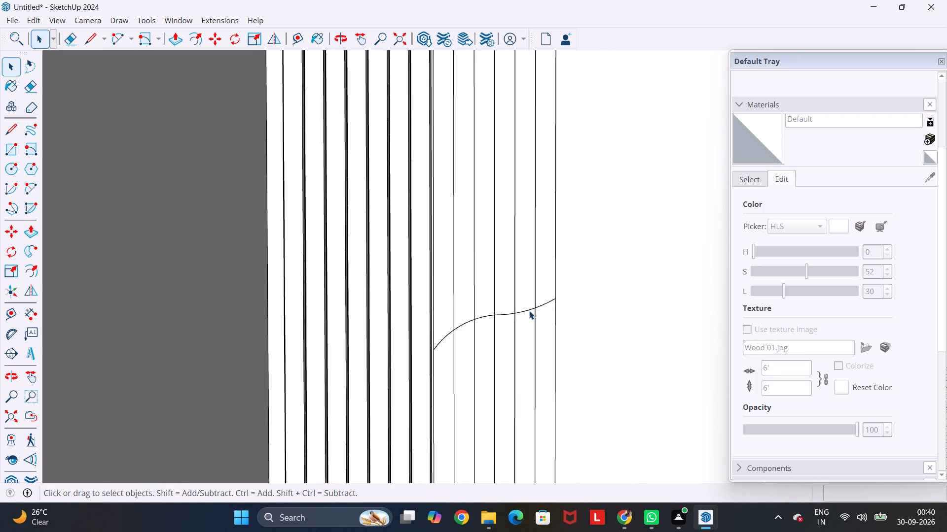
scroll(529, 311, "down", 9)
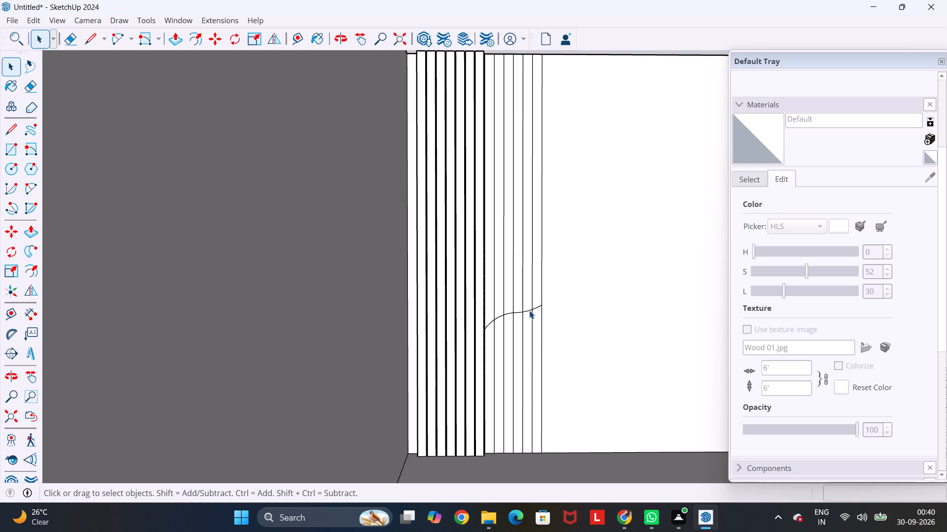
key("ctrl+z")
Draw a two-point arc from the first arc's end up across the remaining three divisions, with a bulge of about 1 9/16".
key("a")
scroll(529, 310, "up", 5)
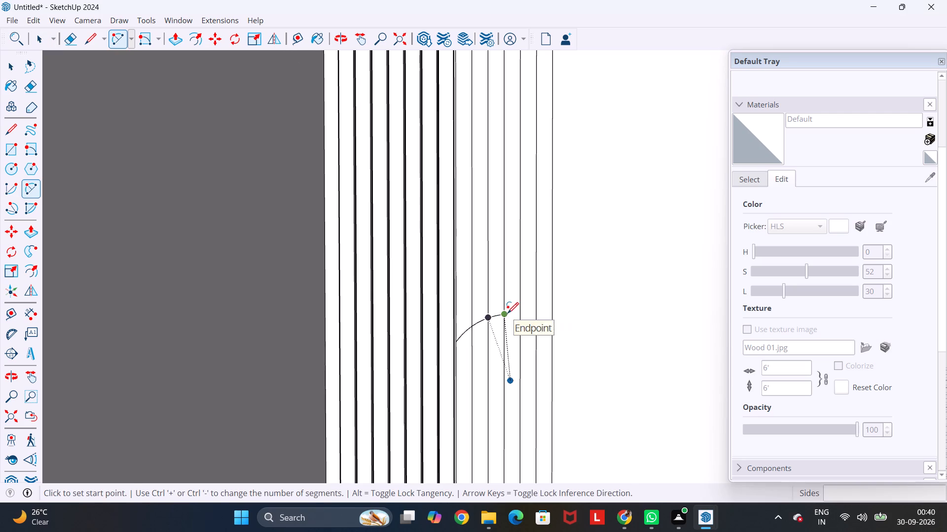
left_click(504, 314)
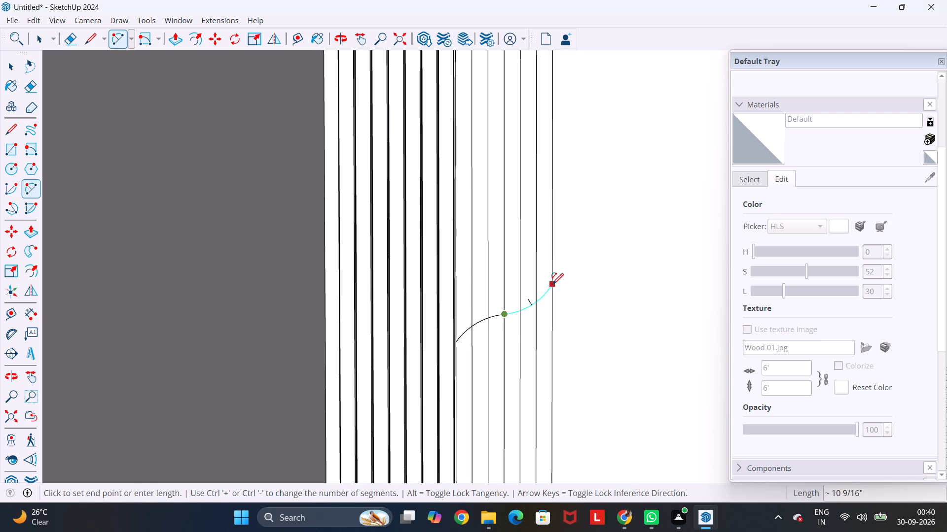
left_click(552, 281)
scroll(538, 298, "up", 4)
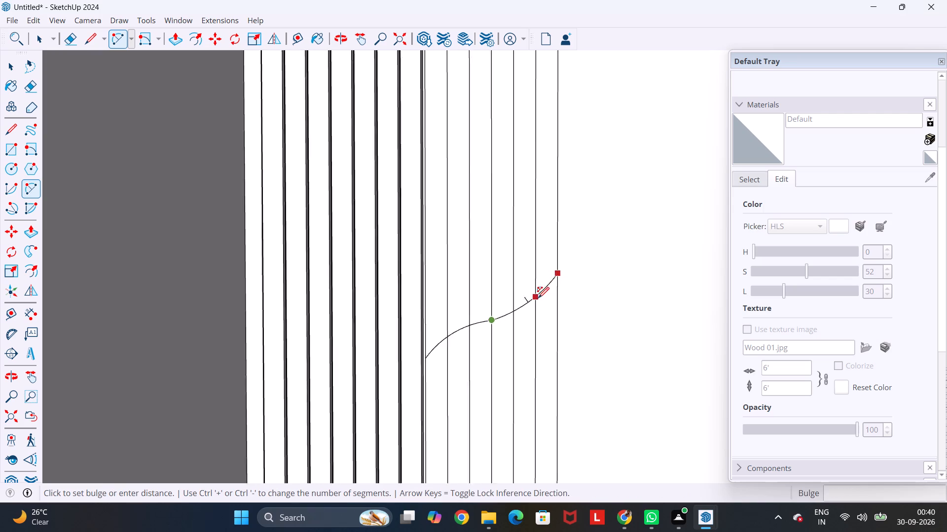
scroll(539, 305, "up", 5)
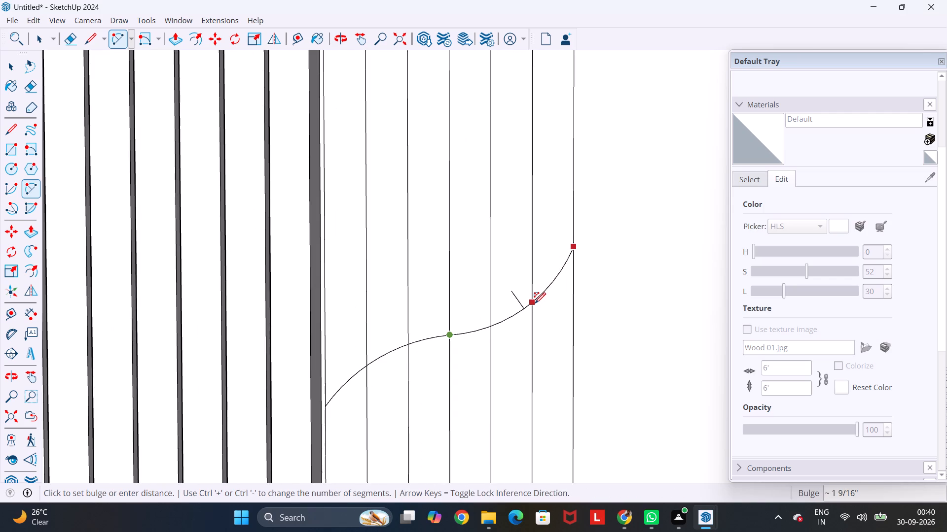
left_click(535, 303)
key("Escape")
key("space")
scroll(535, 303, "down", 6)
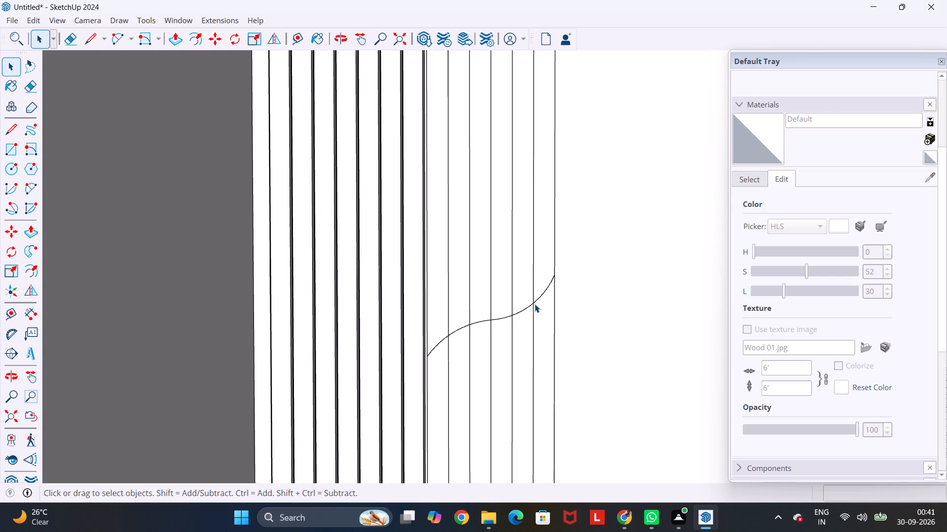
scroll(535, 304, "down", 12)
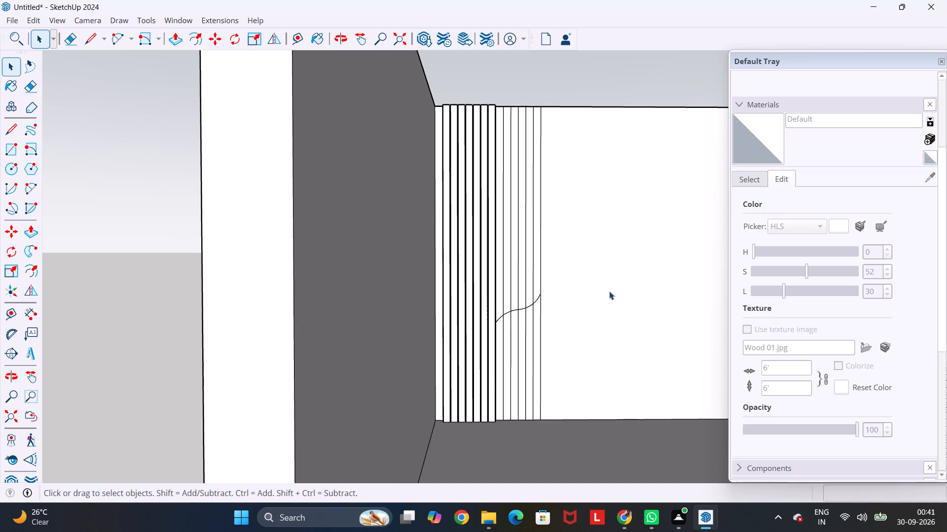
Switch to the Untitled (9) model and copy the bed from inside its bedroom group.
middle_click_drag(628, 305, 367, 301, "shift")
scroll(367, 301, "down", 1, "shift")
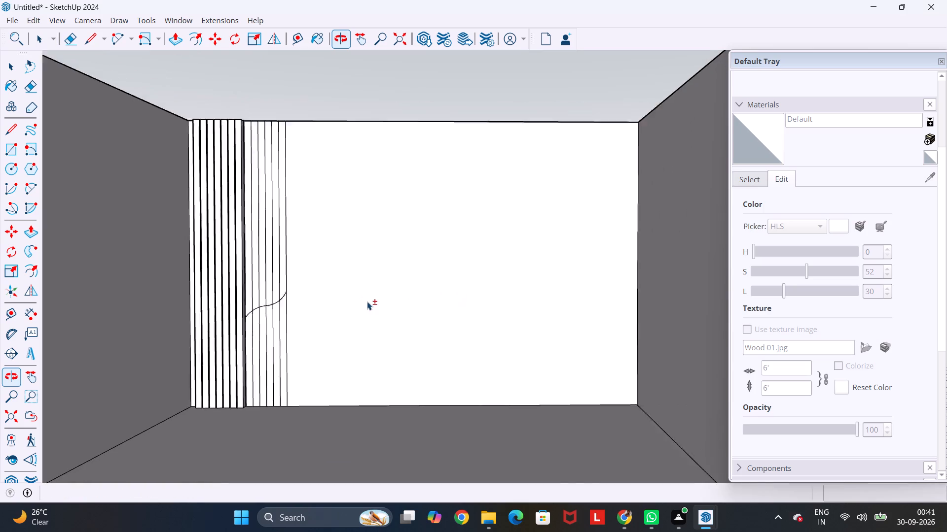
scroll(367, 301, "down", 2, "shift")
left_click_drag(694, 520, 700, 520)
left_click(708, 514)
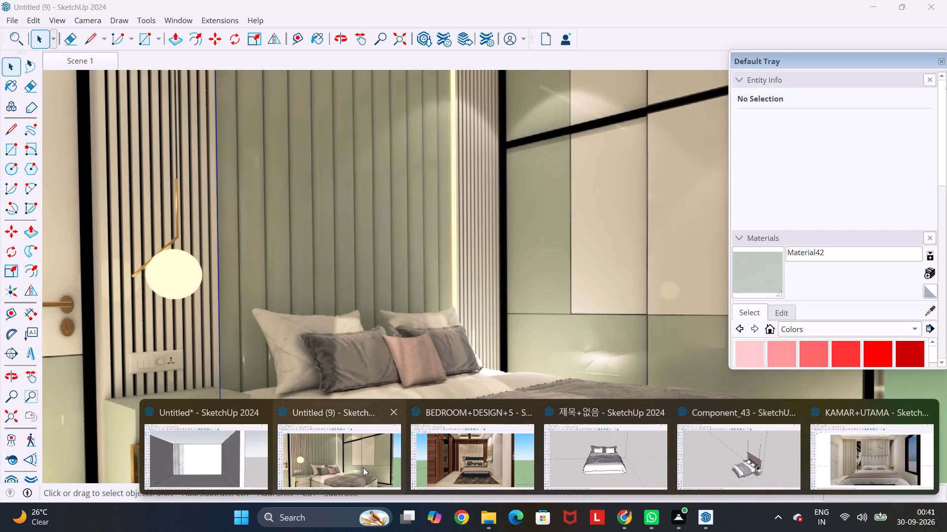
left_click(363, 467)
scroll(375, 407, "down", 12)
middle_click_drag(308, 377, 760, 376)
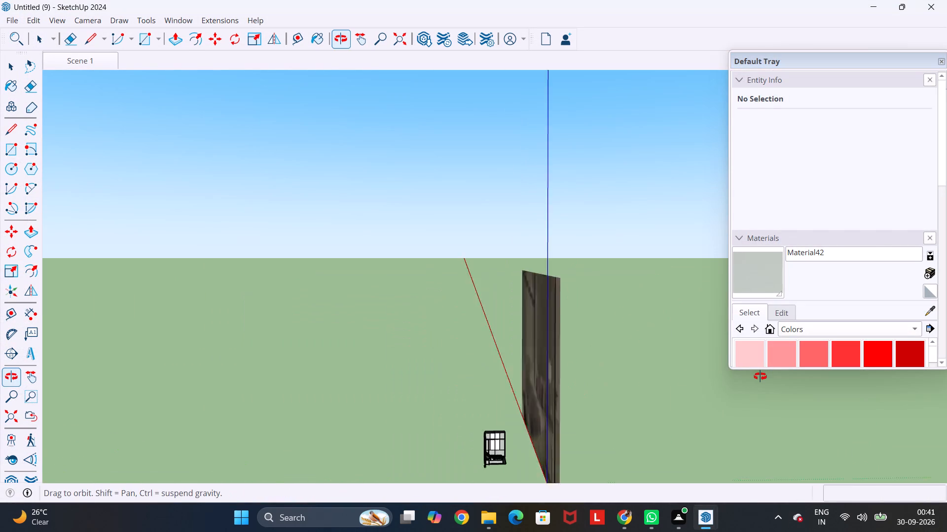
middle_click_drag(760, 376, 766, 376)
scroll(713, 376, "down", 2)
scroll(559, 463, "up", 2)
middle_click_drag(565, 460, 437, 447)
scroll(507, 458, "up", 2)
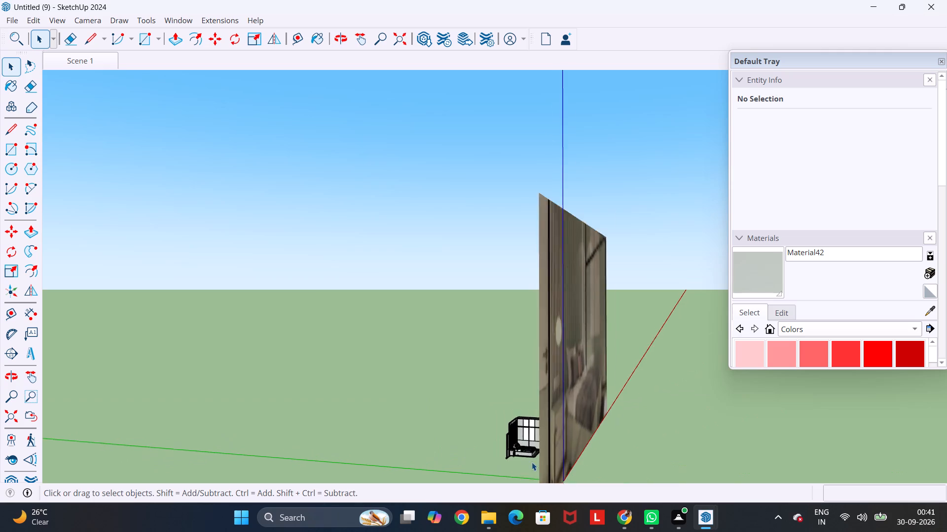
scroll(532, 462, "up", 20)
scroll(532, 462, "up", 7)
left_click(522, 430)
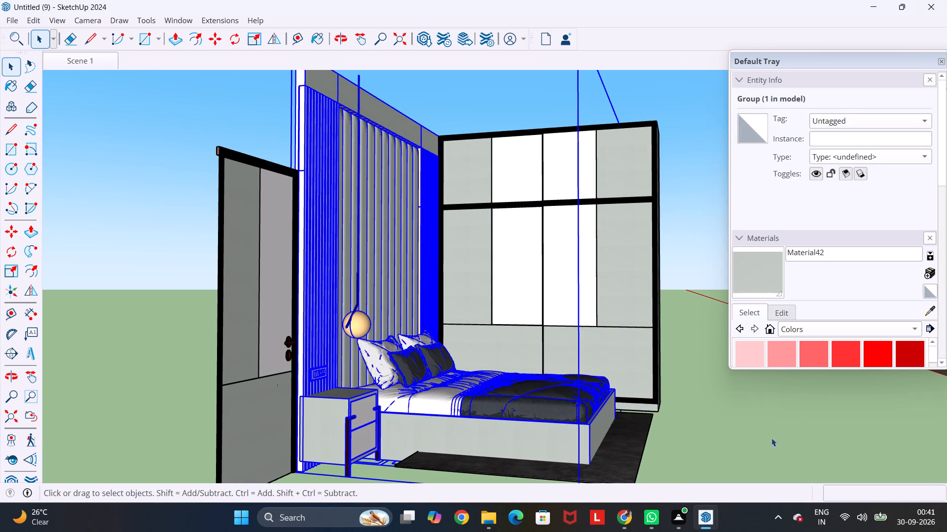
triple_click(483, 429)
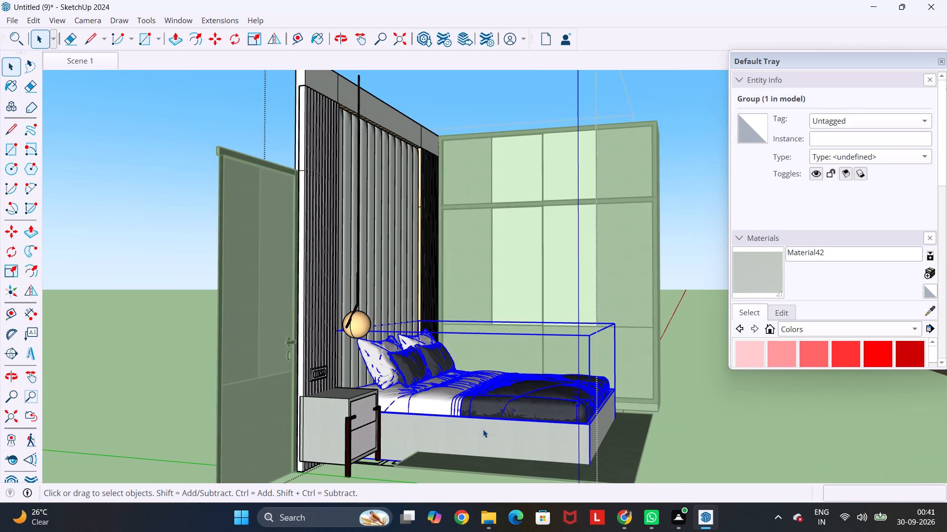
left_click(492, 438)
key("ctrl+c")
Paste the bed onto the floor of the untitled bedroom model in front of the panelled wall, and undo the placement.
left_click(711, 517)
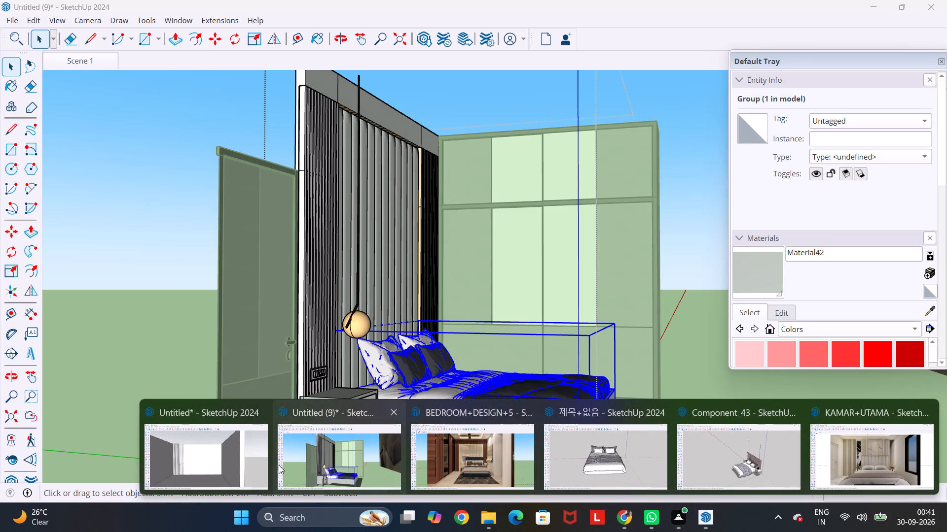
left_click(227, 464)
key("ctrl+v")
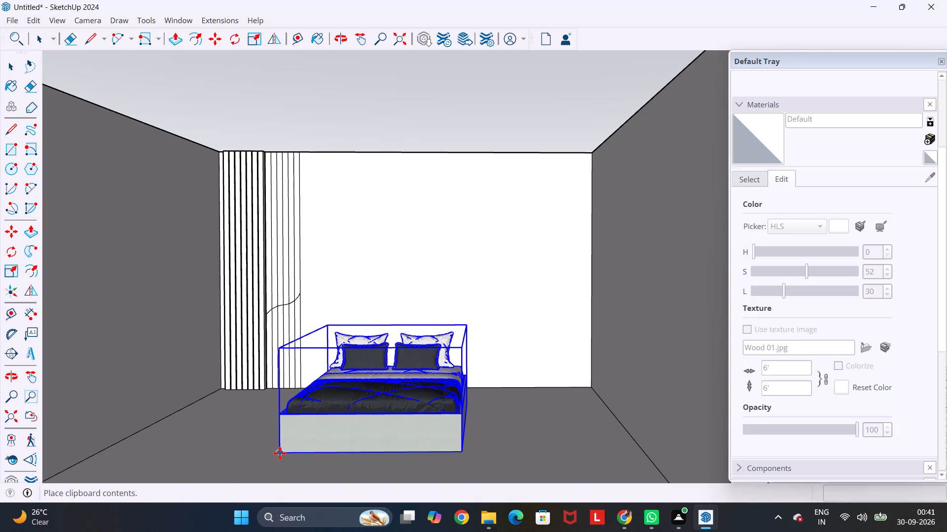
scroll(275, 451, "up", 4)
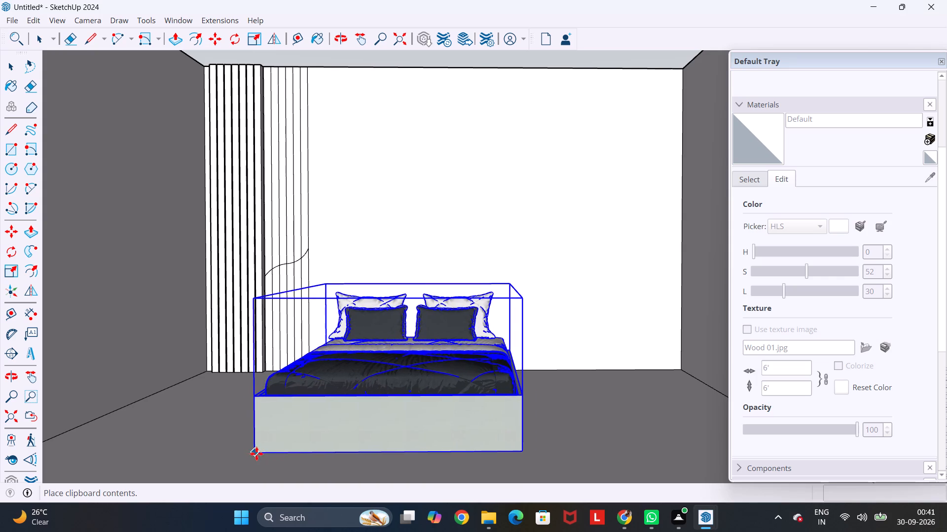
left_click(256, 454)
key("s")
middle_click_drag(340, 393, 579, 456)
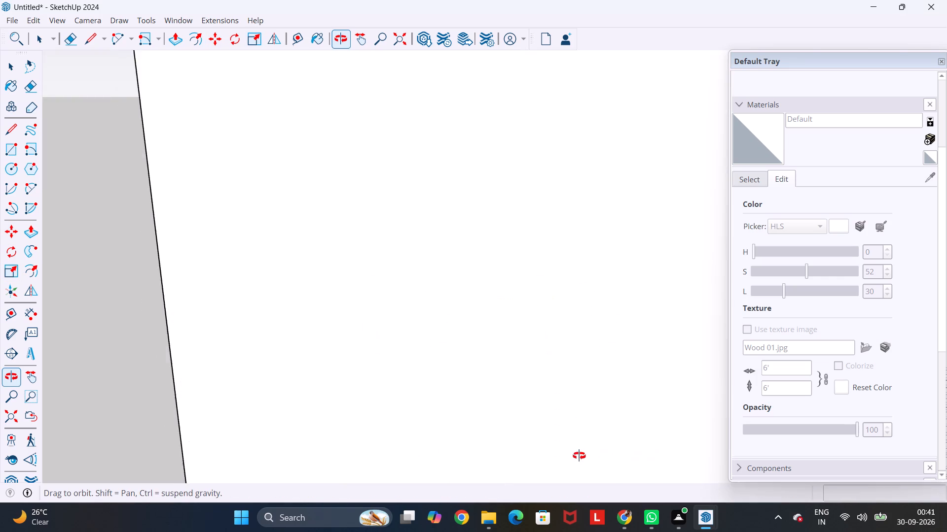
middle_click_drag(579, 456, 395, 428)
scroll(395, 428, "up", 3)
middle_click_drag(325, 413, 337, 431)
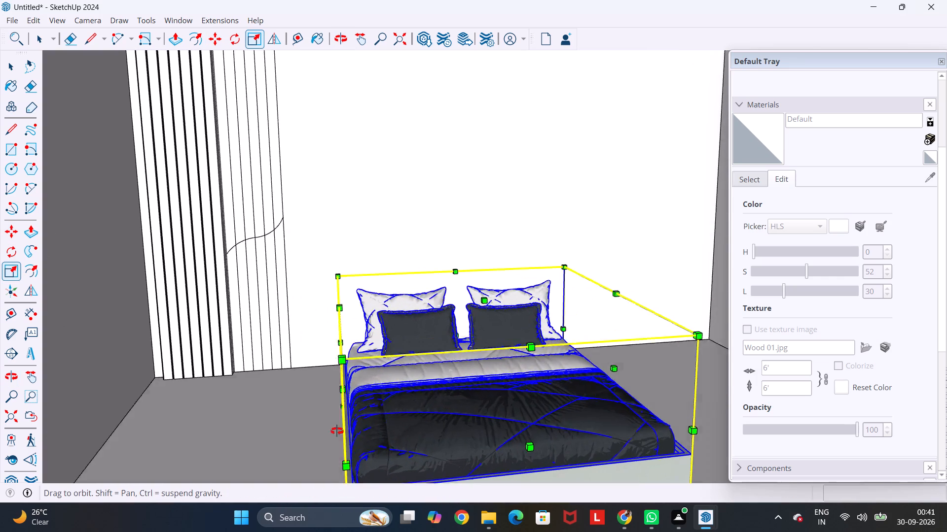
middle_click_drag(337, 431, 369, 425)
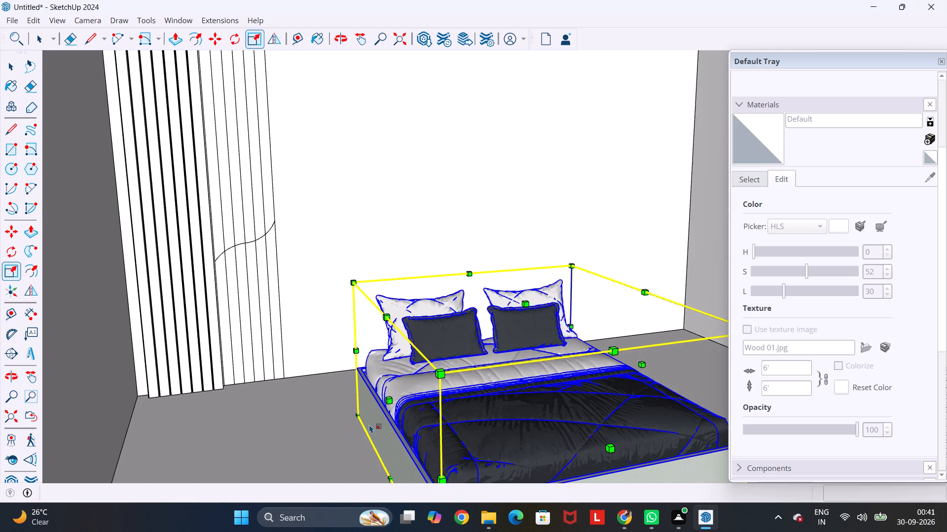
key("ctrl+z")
Switch to the BEDROOM+DESIGN+5 model and delete the rendered picture standing in front of the room.
left_click(714, 516)
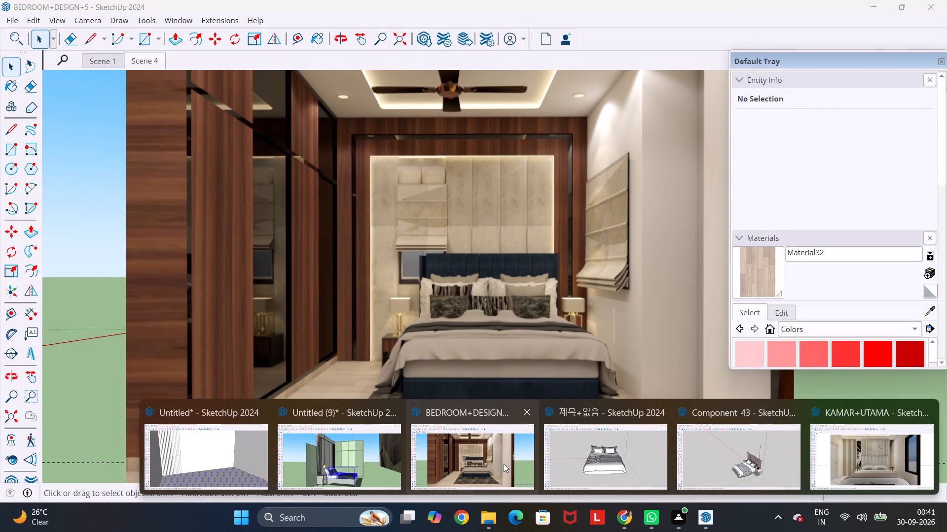
left_click(504, 464)
scroll(426, 350, "down", 6)
middle_click_drag(365, 346, 373, 350)
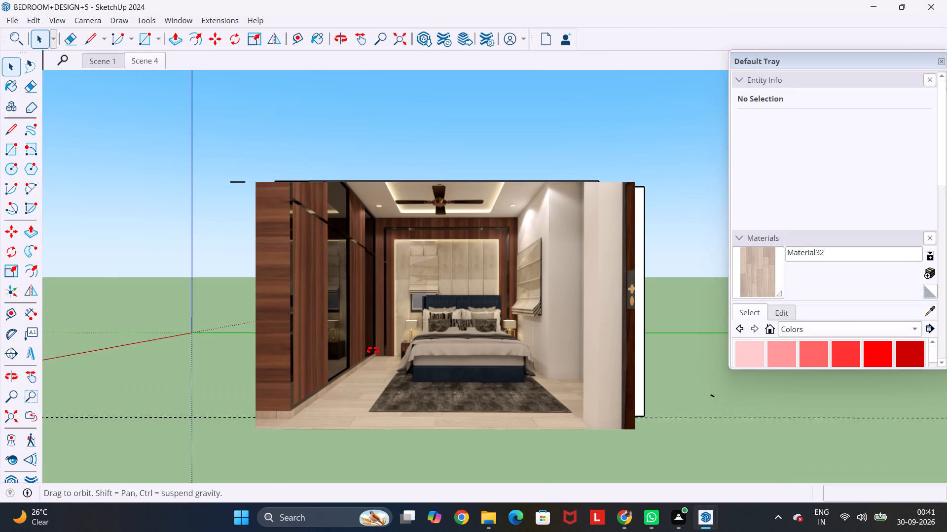
middle_click_drag(373, 350, 675, 354)
middle_click_drag(602, 337, 581, 362)
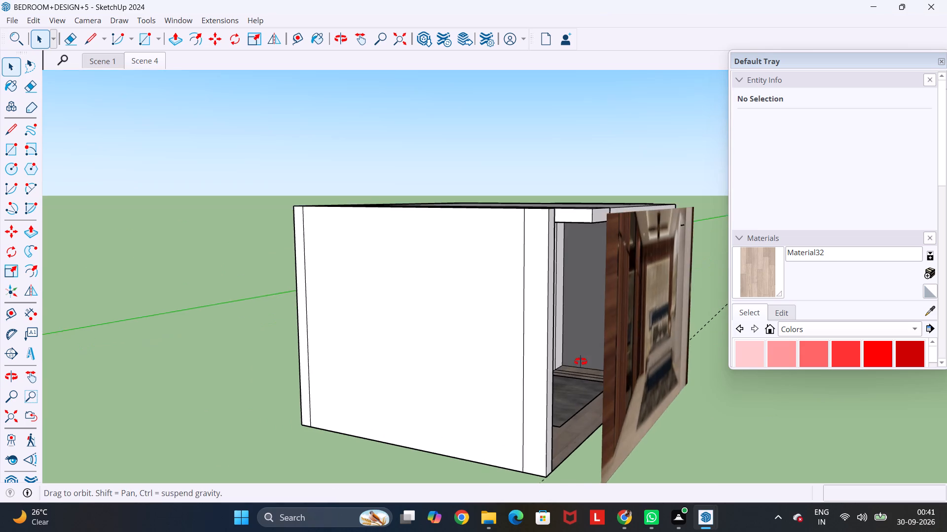
middle_click_drag(581, 362, 509, 392)
scroll(509, 392, "up", 4)
left_click(517, 387)
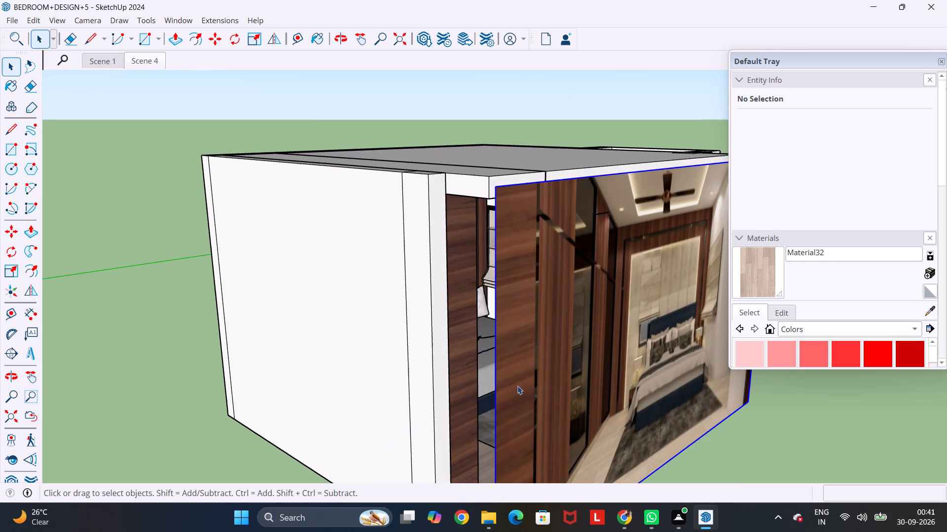
key("Delete")
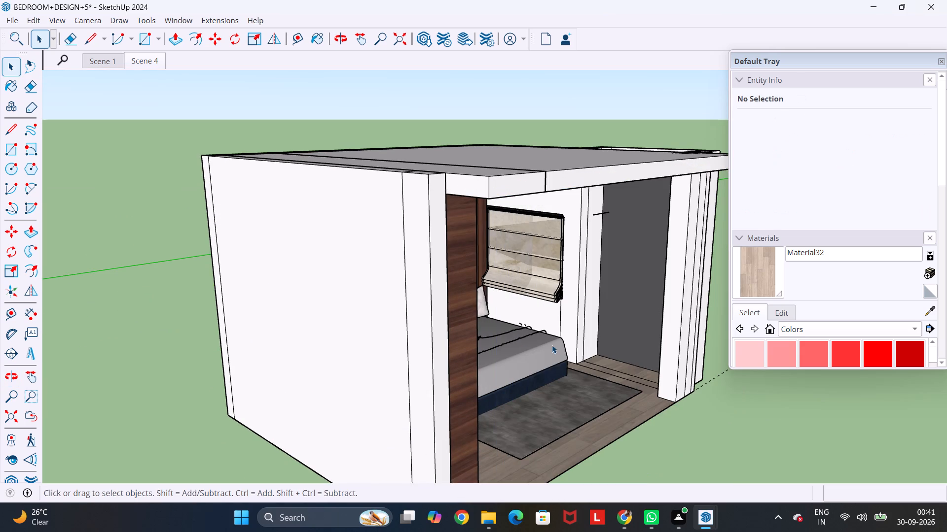
Examine the blue upholstered bed, its bedding and the loose lines around it inside the room.
middle_click_drag(540, 345, 407, 373)
scroll(408, 372, "up", 4)
scroll(399, 373, "up", 20)
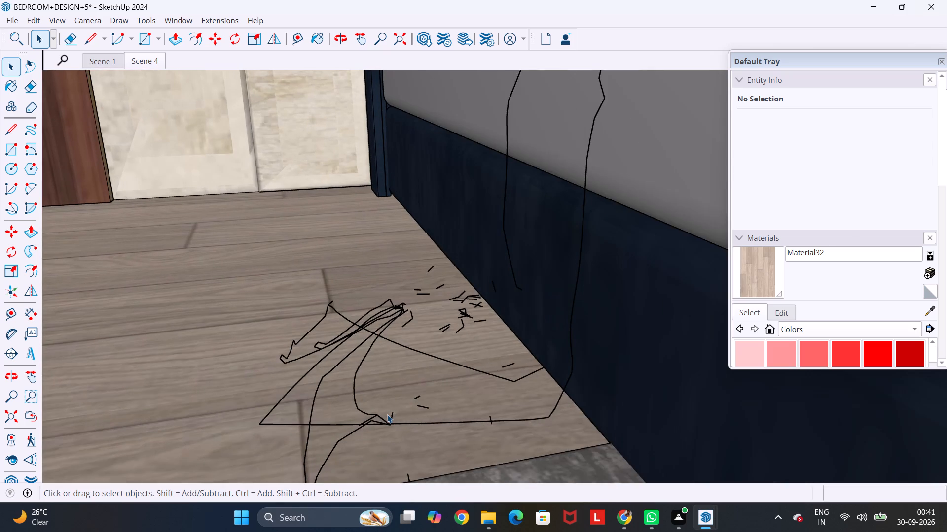
scroll(387, 414, "down", 19)
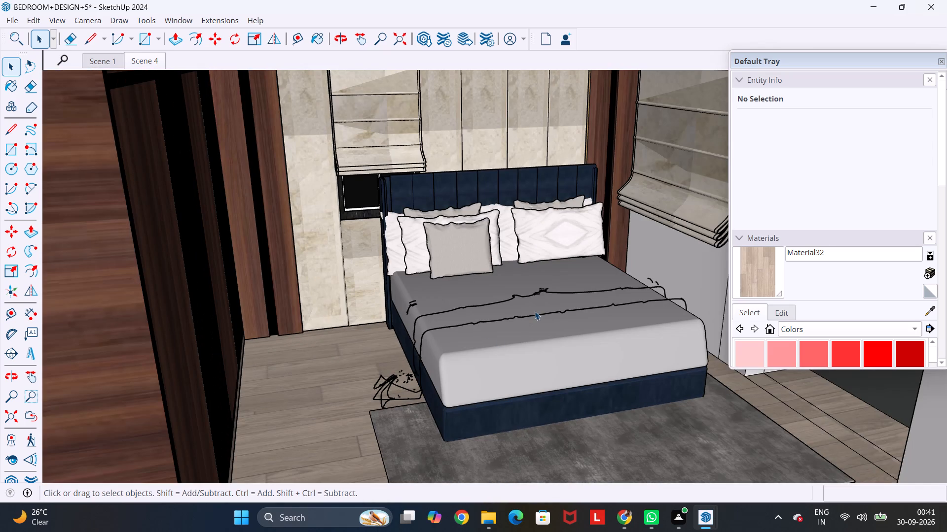
middle_click_drag(535, 311, 434, 379)
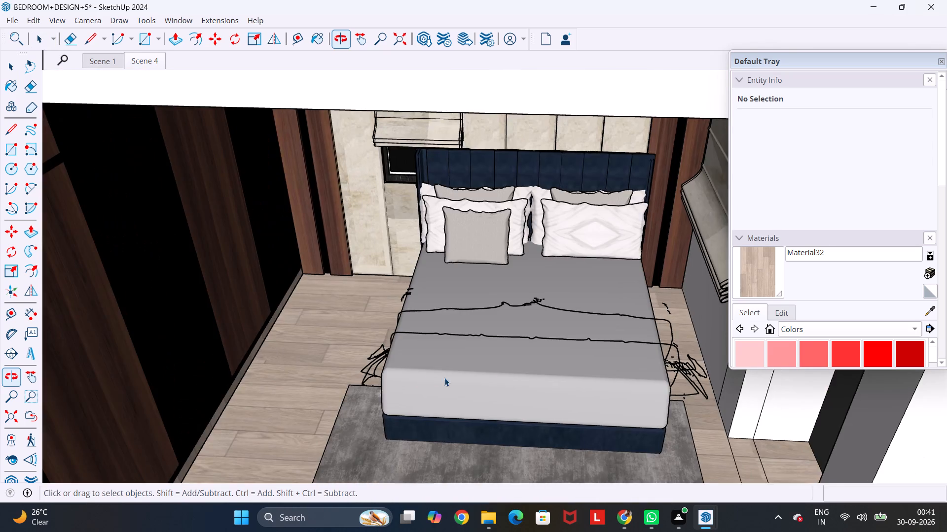
scroll(653, 367, "up", 5)
scroll(714, 380, "up", 4)
scroll(715, 379, "down", 11)
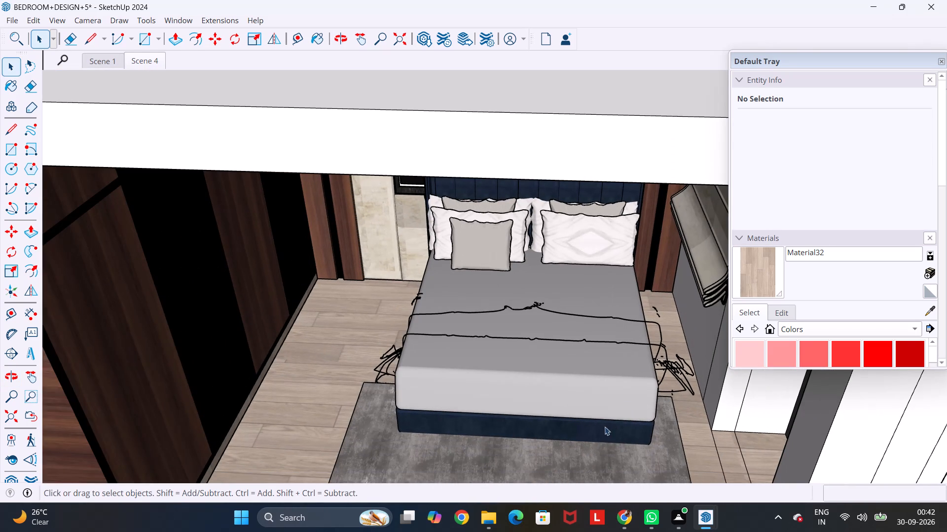
Switch to the KAMAR+UTAMA model and examine its room block, separate wardrobe and rendered picture from all sides.
left_click(698, 523)
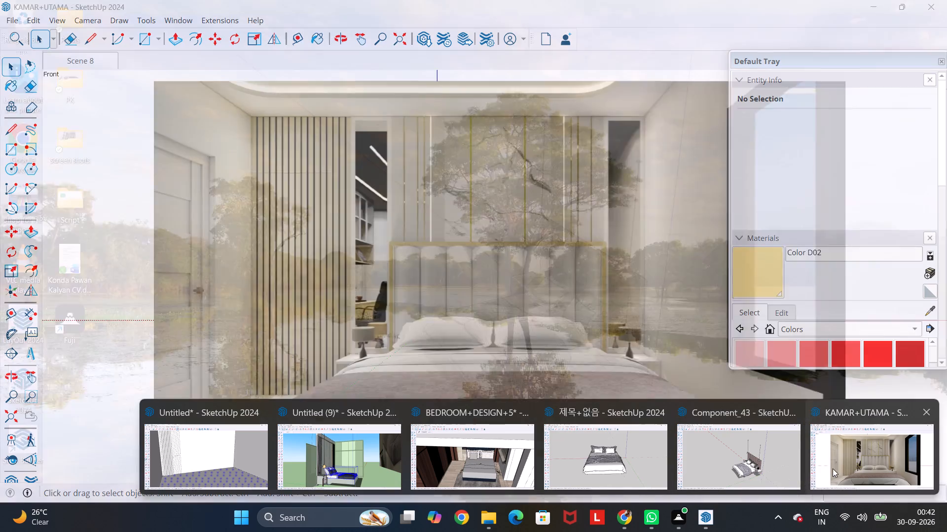
left_click(865, 464)
scroll(563, 360, "down", 11)
middle_click_drag(323, 354, 512, 395)
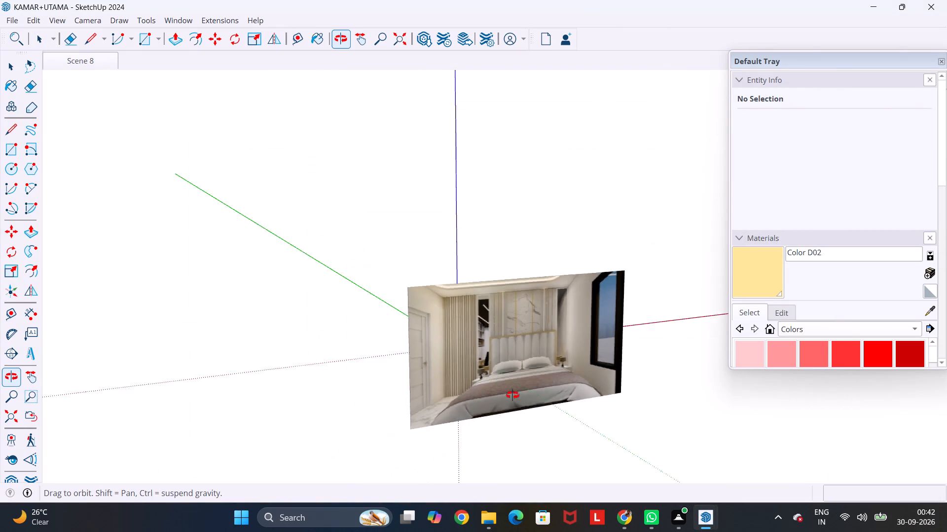
middle_click_drag(512, 395, 725, 393)
scroll(659, 357, "up", 2)
scroll(521, 315, "up", 10)
middle_click_drag(560, 314, 535, 323)
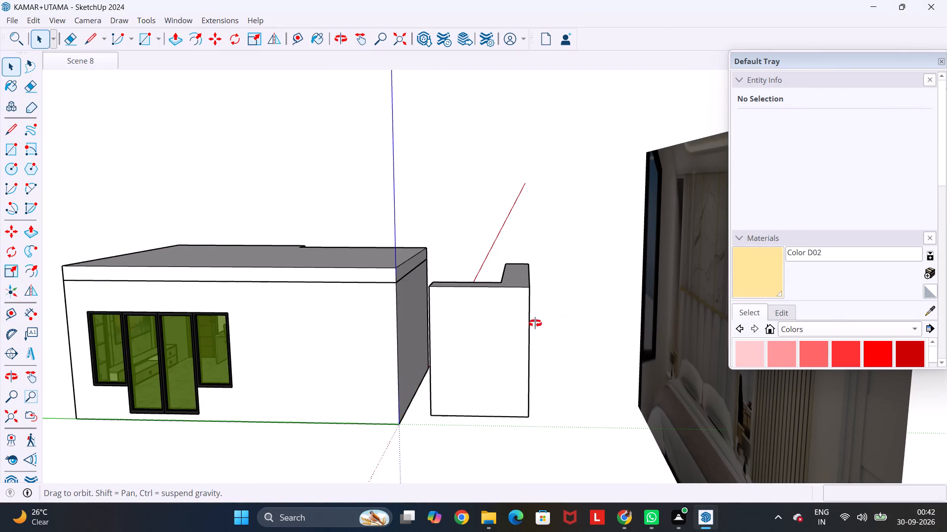
middle_click_drag(535, 323, 457, 479)
middle_click_drag(652, 211, 556, 222)
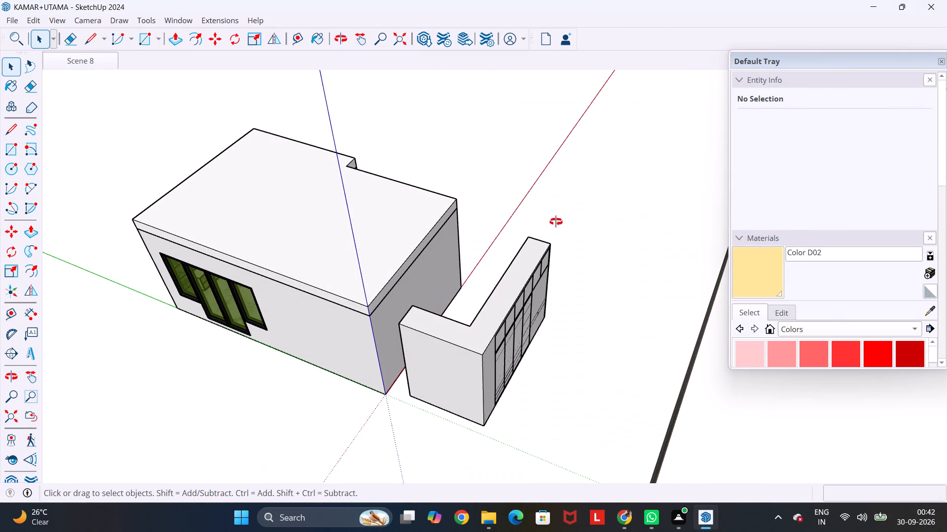
middle_click_drag(556, 222, 126, 199)
middle_click_drag(572, 229, 324, 180)
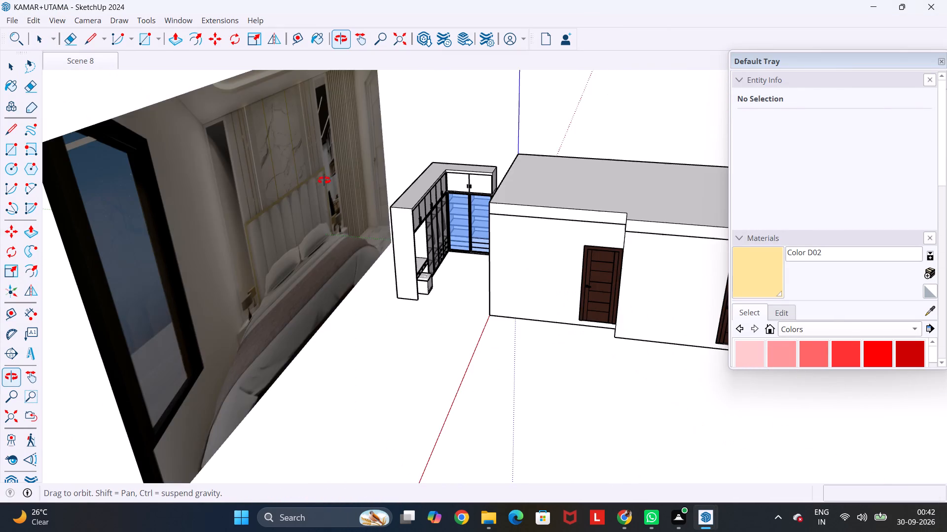
middle_click_drag(324, 180, 295, 170)
middle_click_drag(685, 272, 406, 217)
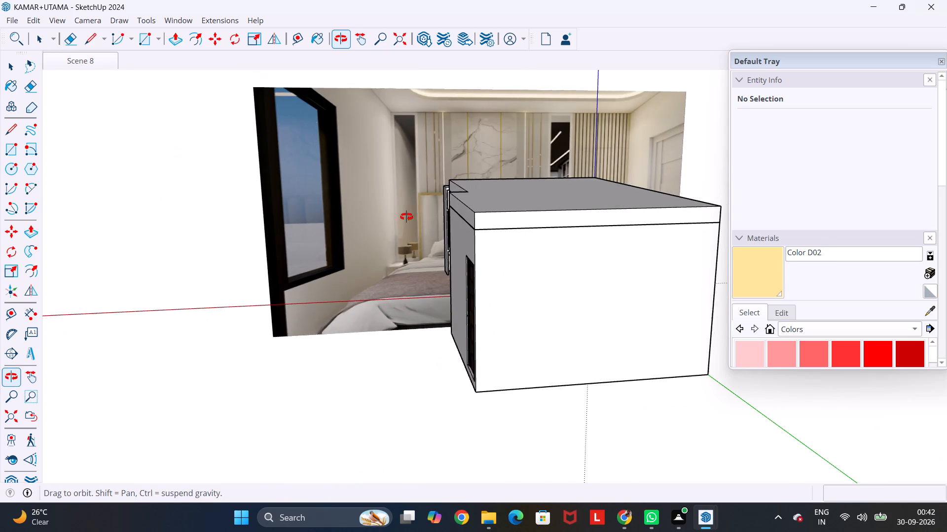
middle_click_drag(406, 217, 706, 262)
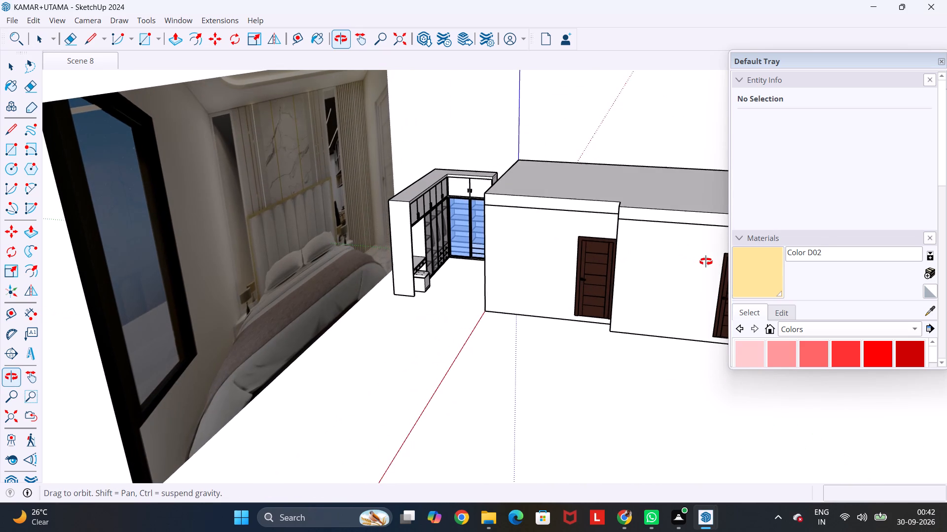
middle_click_drag(706, 262, 533, 233)
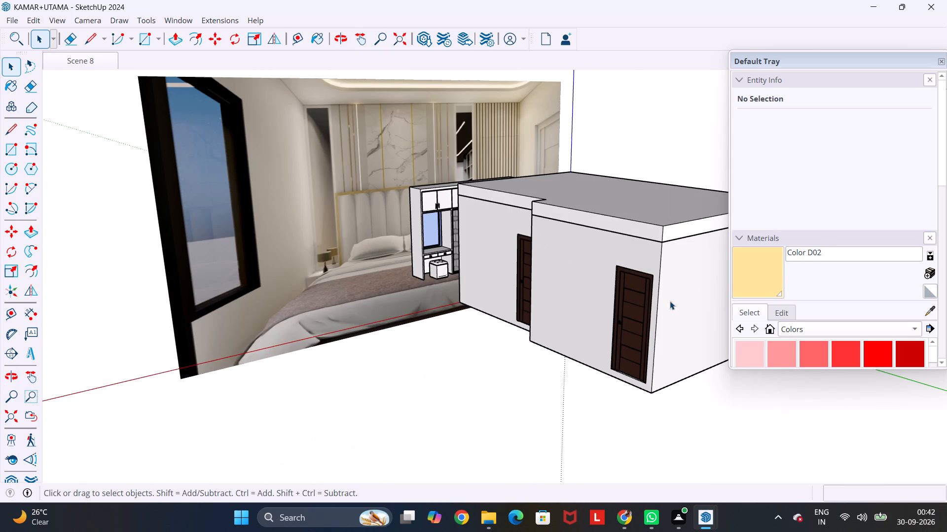
Expose the room's interior by deleting the outer door, the surrounding wall group and the wall cabinet's glass front above the desk.
left_click(640, 303)
key("Delete")
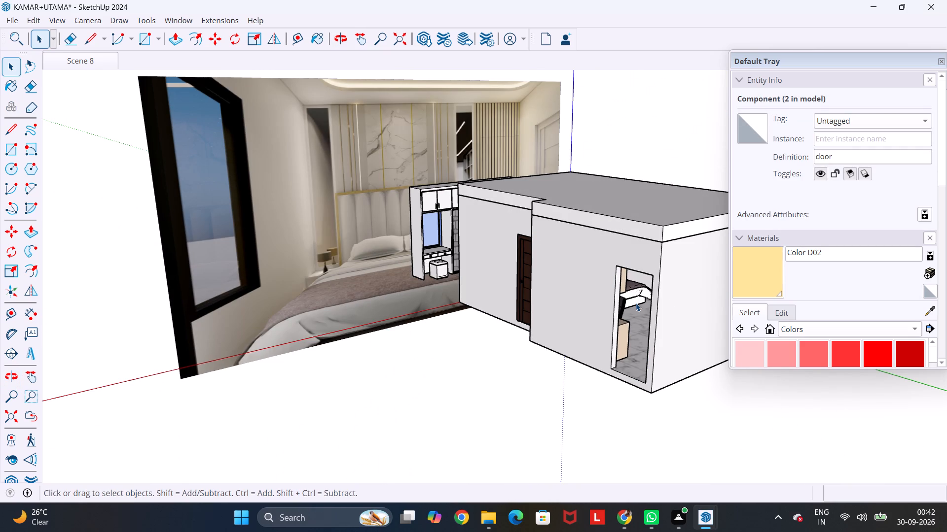
scroll(614, 266, "up", 2)
left_click(607, 266)
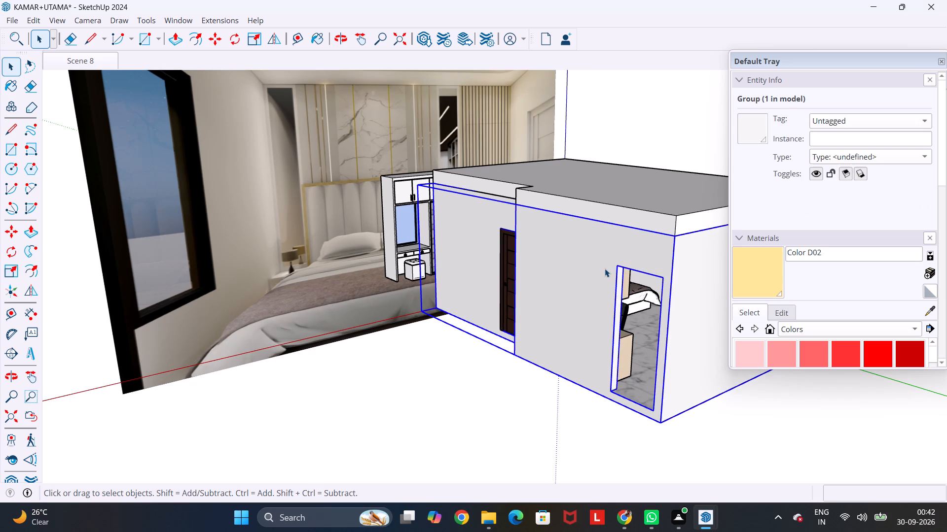
key("Delete")
left_click(609, 268)
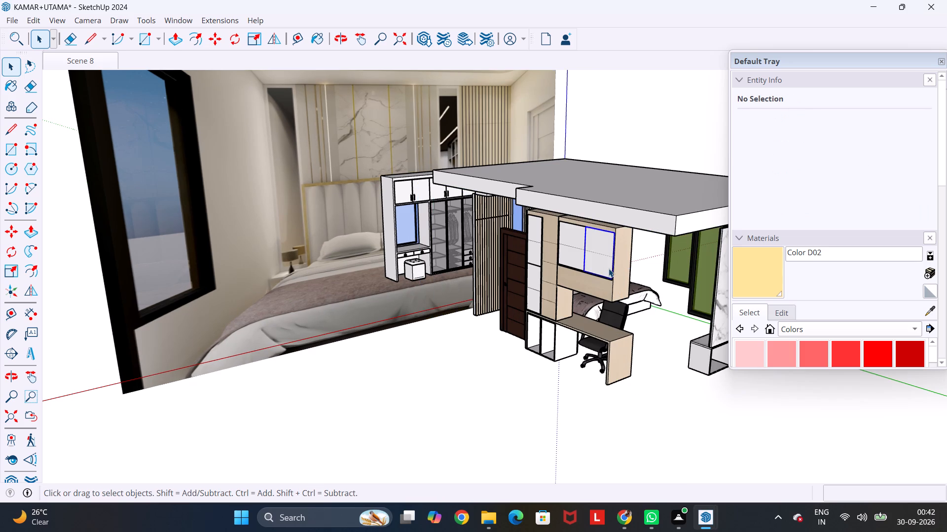
key("Delete")
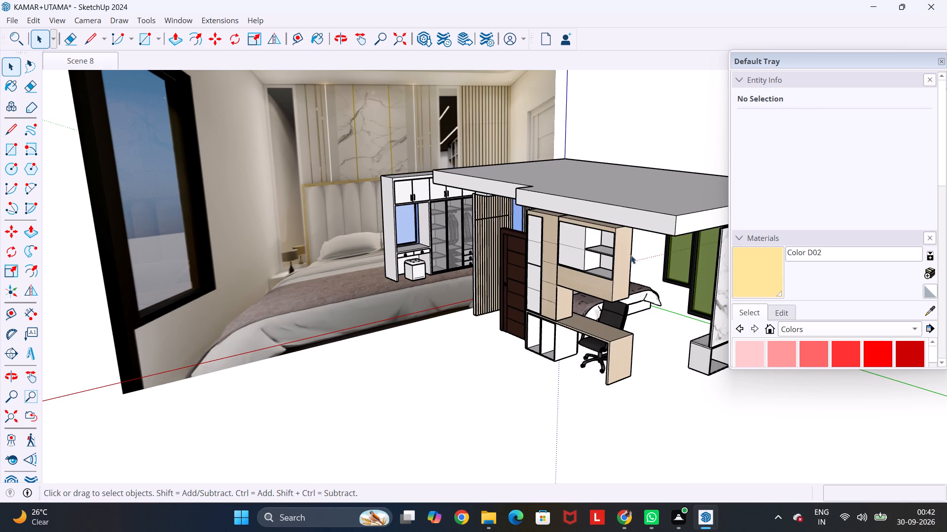
Copy the group holding the bed, nightstands and panelled headboard wall.
middle_click_drag(677, 357, 407, 330)
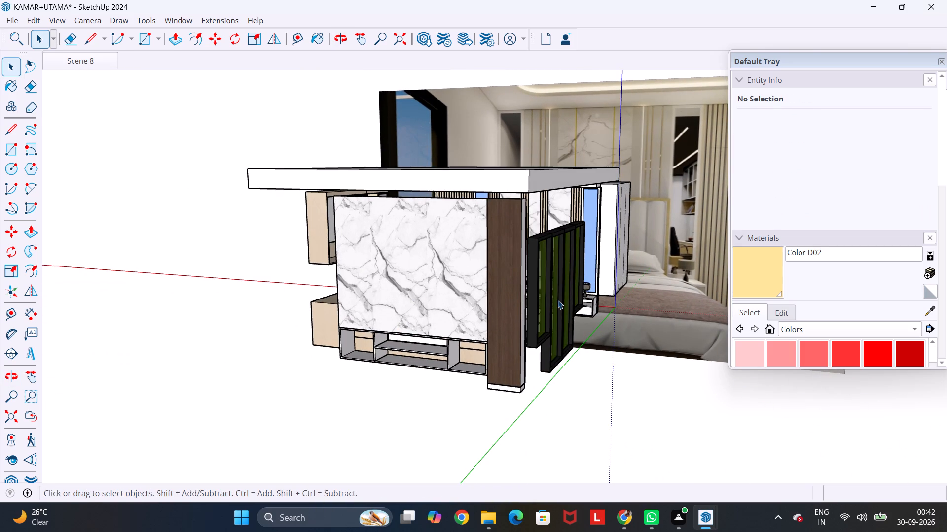
middle_click_drag(623, 282, 410, 315)
left_click(468, 314)
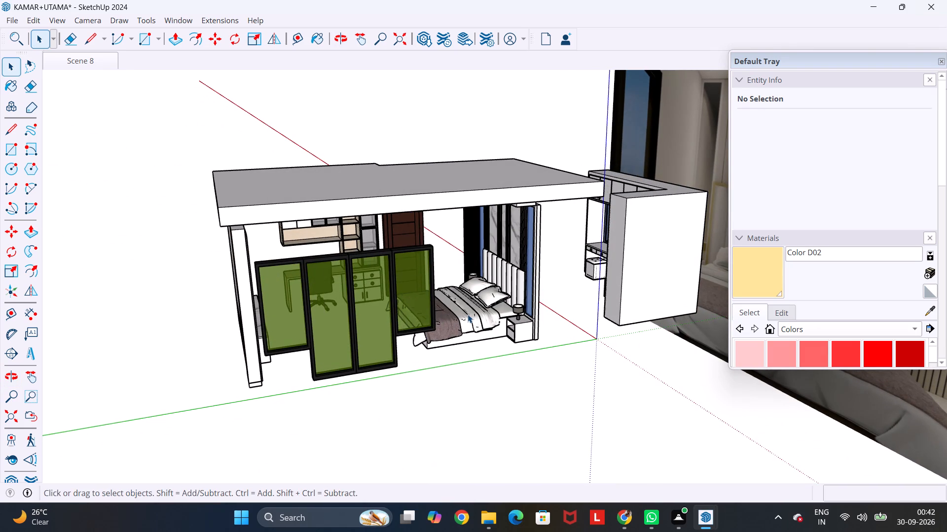
key("ctrl+c")
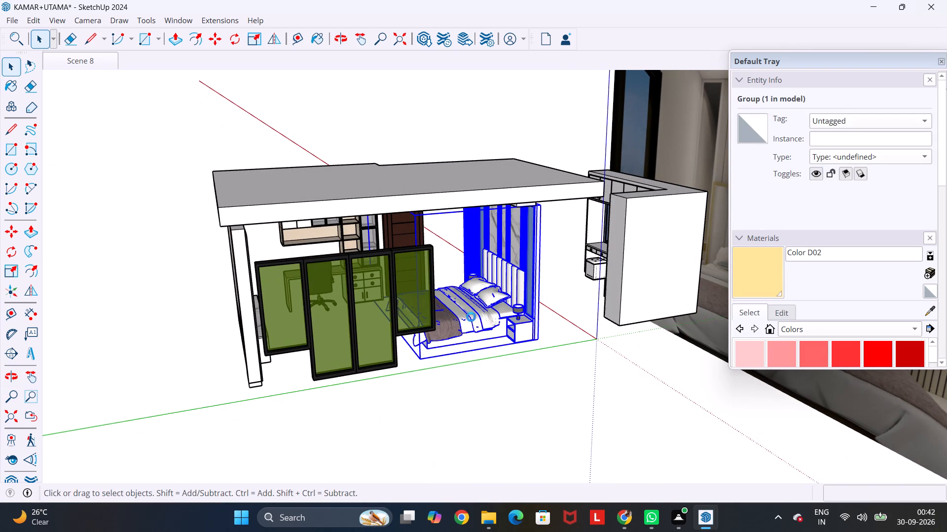
Switch to the untitled bedroom model and paste the bed group on the ground outside the room.
left_click(705, 521)
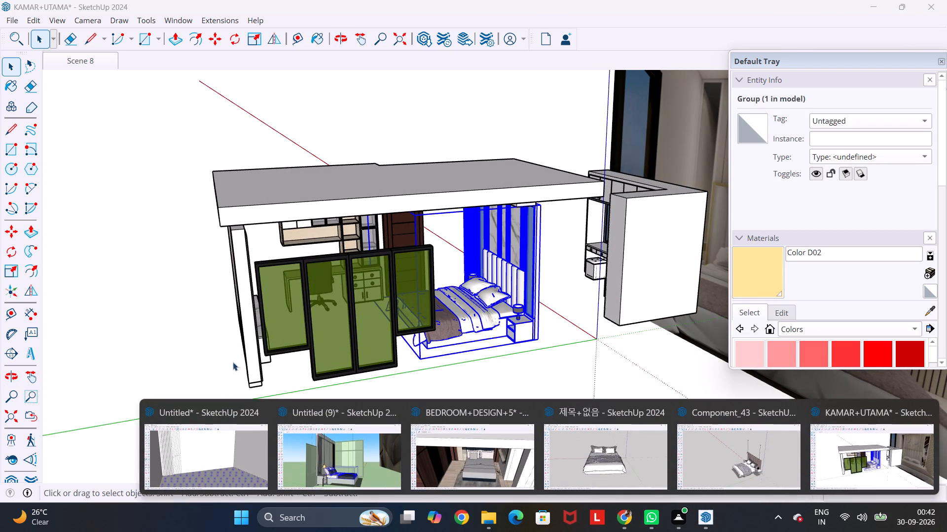
left_click(200, 467)
scroll(362, 255, "down", 17)
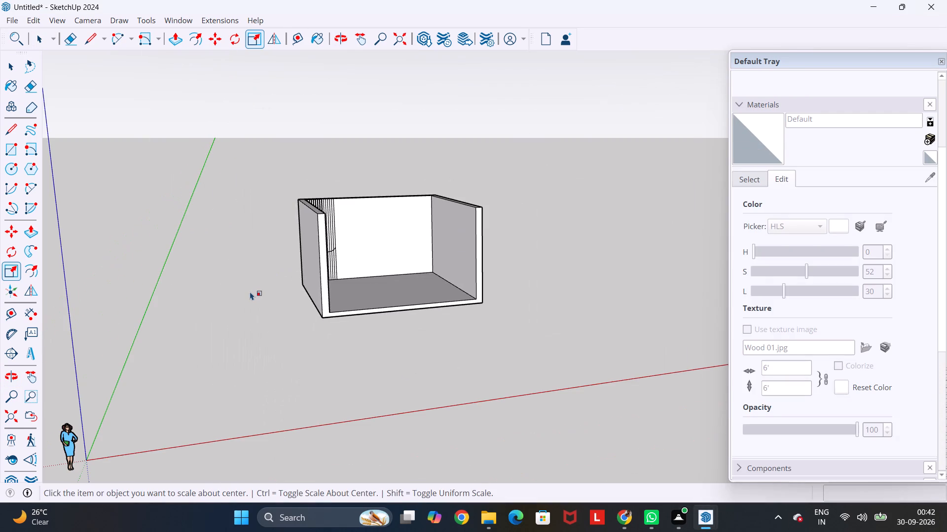
key("ctrl+v")
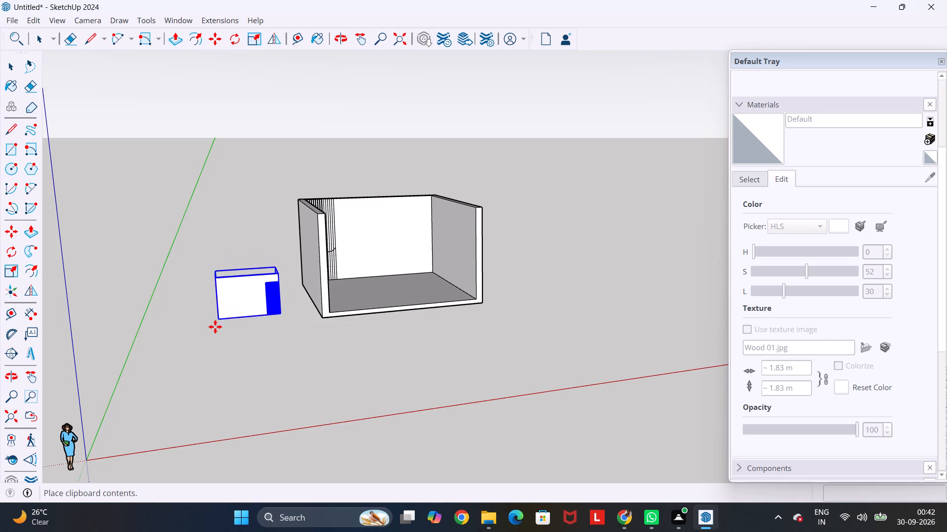
left_click(214, 329)
middle_click_drag(276, 327, 732, 278)
scroll(732, 278, "down", 15)
scroll(225, 408, "up", 5)
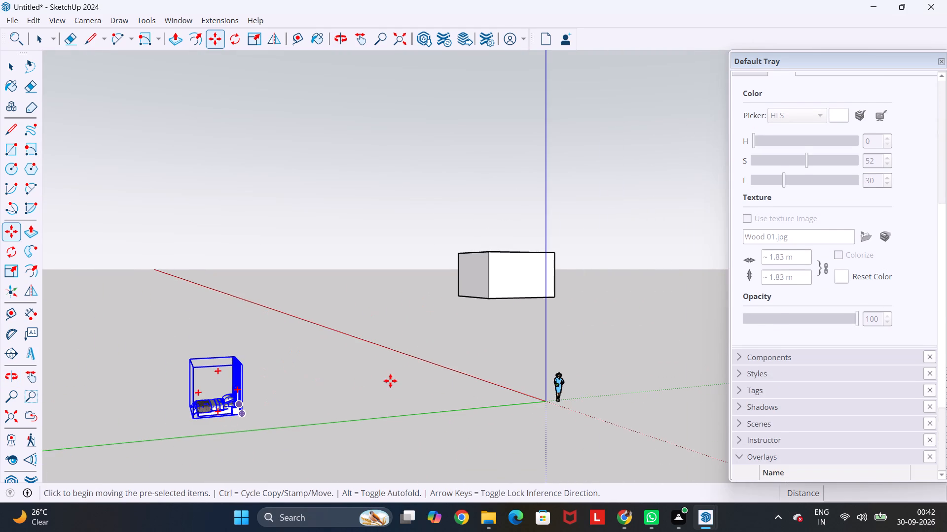
key("Escape")
key("space")
left_click(275, 381)
Inside the pasted group, delete the slatted and marble back wall, keeping the bed, headboard and nightstands.
middle_click_drag(204, 400, 487, 394)
scroll(487, 394, "up", 15)
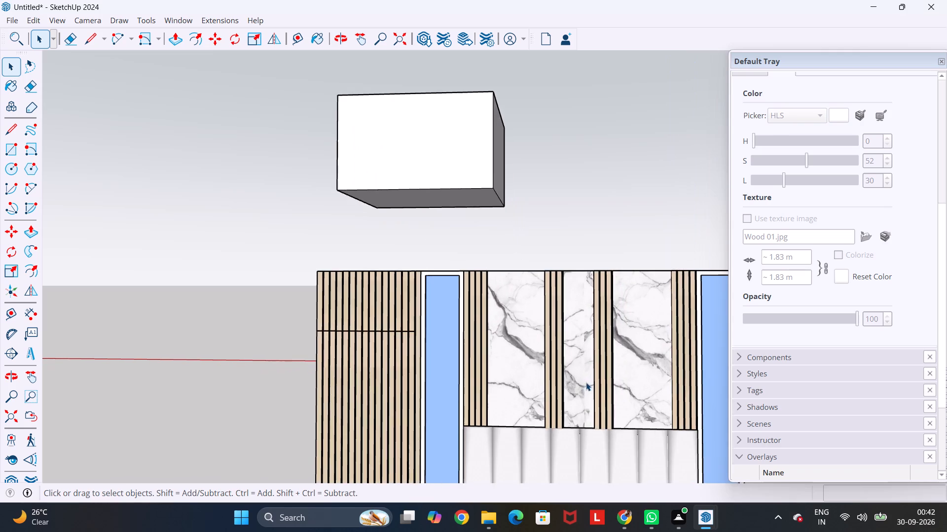
scroll(583, 377, "down", 10)
triple_click(572, 366)
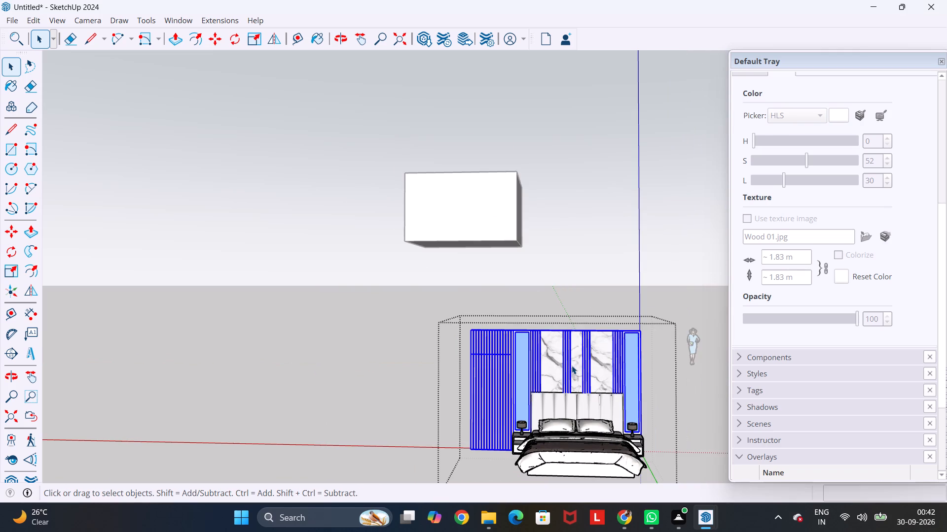
key("Delete")
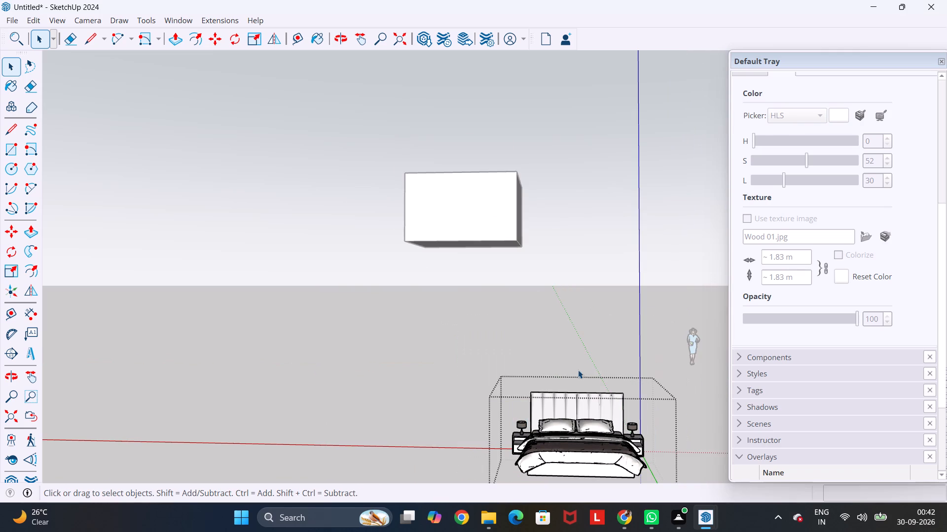
scroll(584, 399, "up", 11)
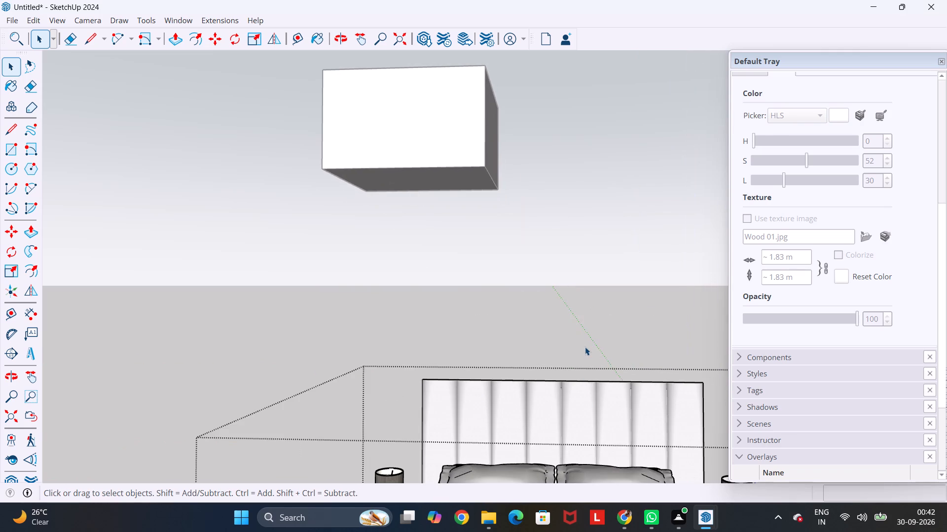
left_click(585, 347)
key("Escape")
key("space")
Copy the trimmed bed group and paste it on the ground just beside the bedroom's side wall.
scroll(583, 348, "down", 10)
middle_click_drag(575, 383, 574, 352)
scroll(574, 352, "up", 5)
middle_click_drag(577, 293, 579, 416)
scroll(579, 416, "down", 2)
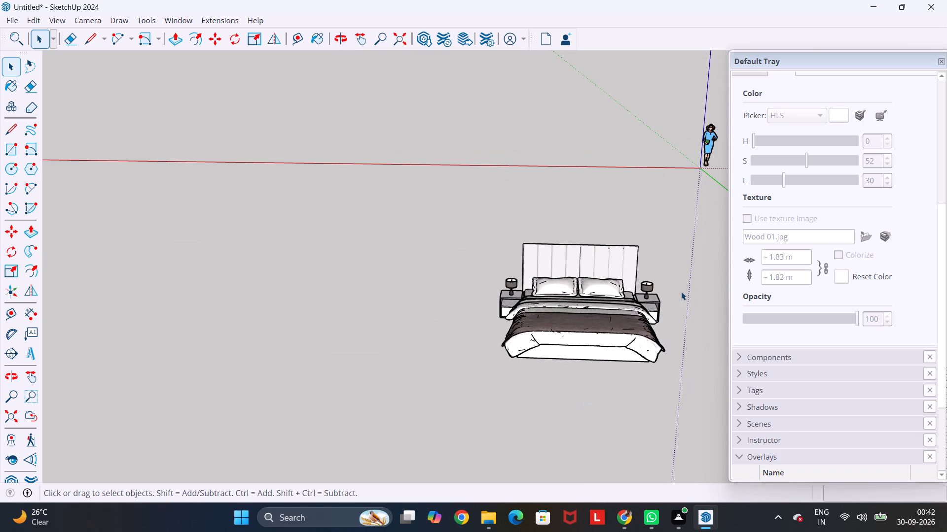
left_click_drag(700, 215, 313, 405)
key("ctrl+c")
scroll(307, 379, "down", 2)
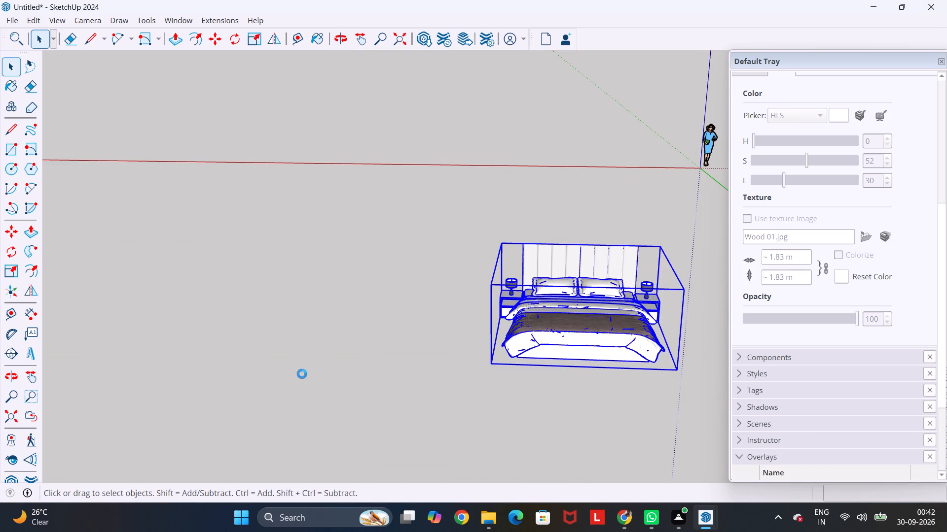
scroll(302, 374, "down", 19)
middle_click_drag(477, 126, 0, 160)
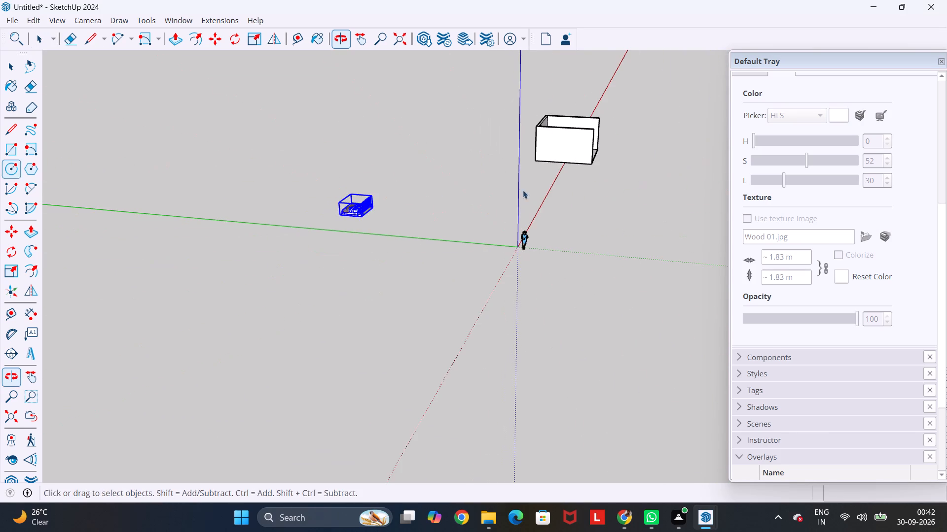
middle_click_drag(689, 187, 278, 219)
scroll(652, 190, "up", 7)
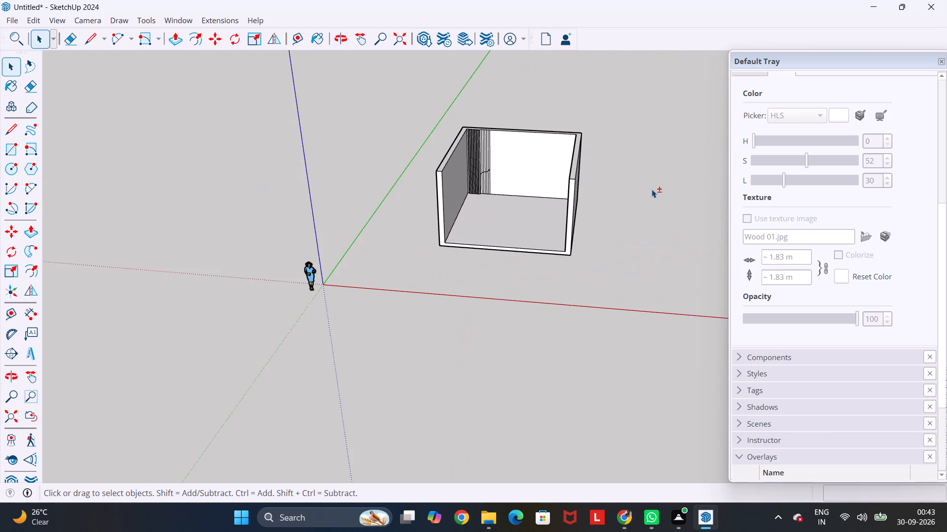
key("ctrl+v")
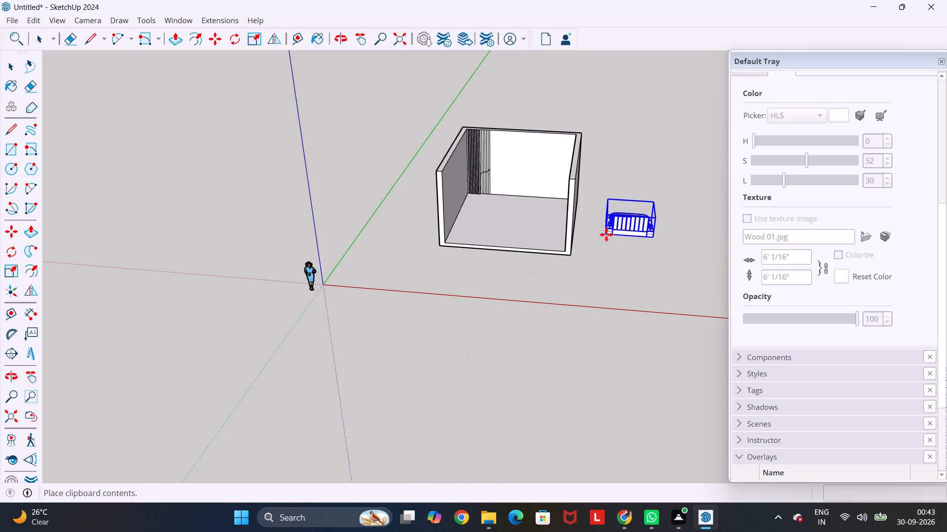
left_click(606, 232)
Rotate the pasted bed 180 degrees on the ground so its headboard faces the same way as the room's back wall.
key("s")
key("q")
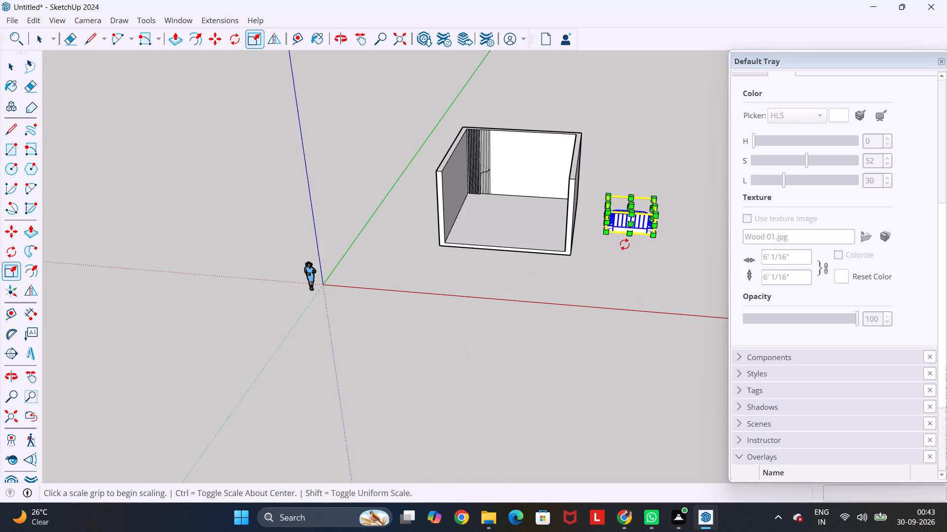
left_click(624, 244)
left_click(687, 244)
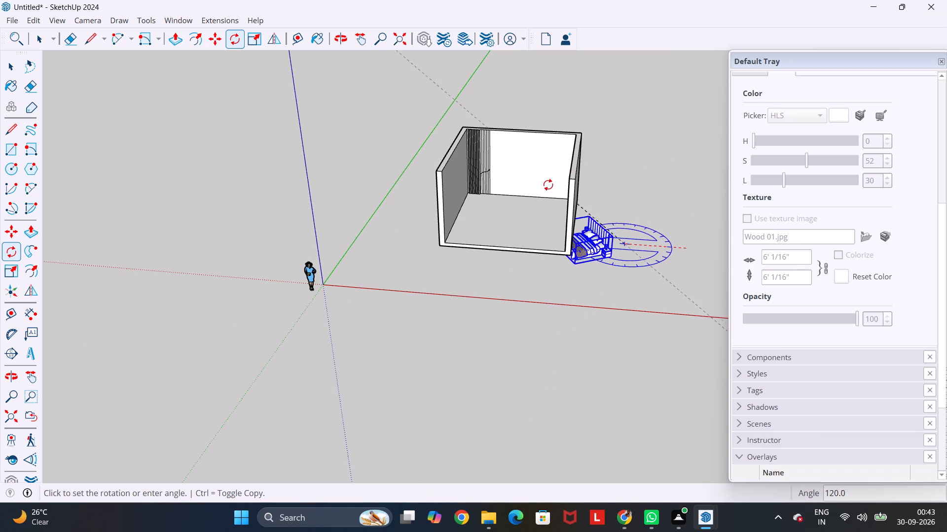
left_click(496, 231)
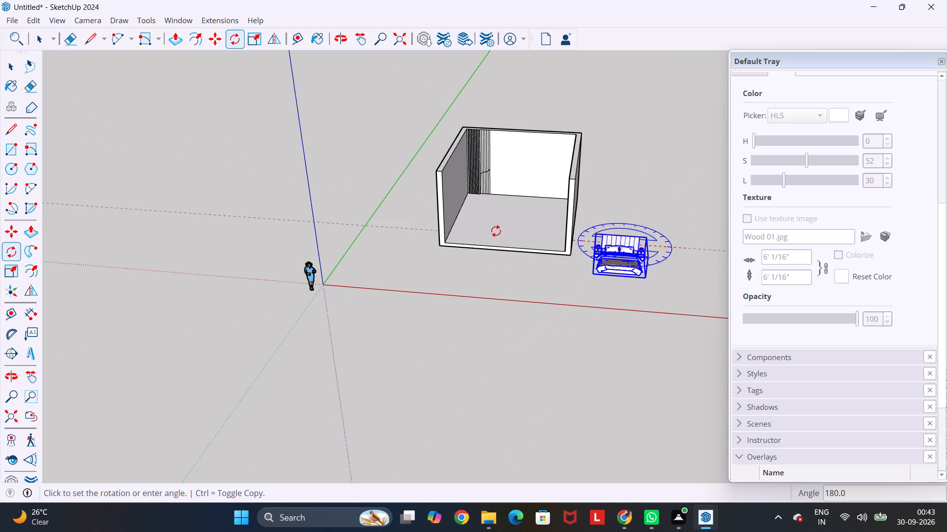
key("Escape")
Copy the rotated bed group and paste the copy on the room floor in front of the back wall.
scroll(677, 225, "up", 4)
key("space")
left_click_drag(644, 212, 543, 317)
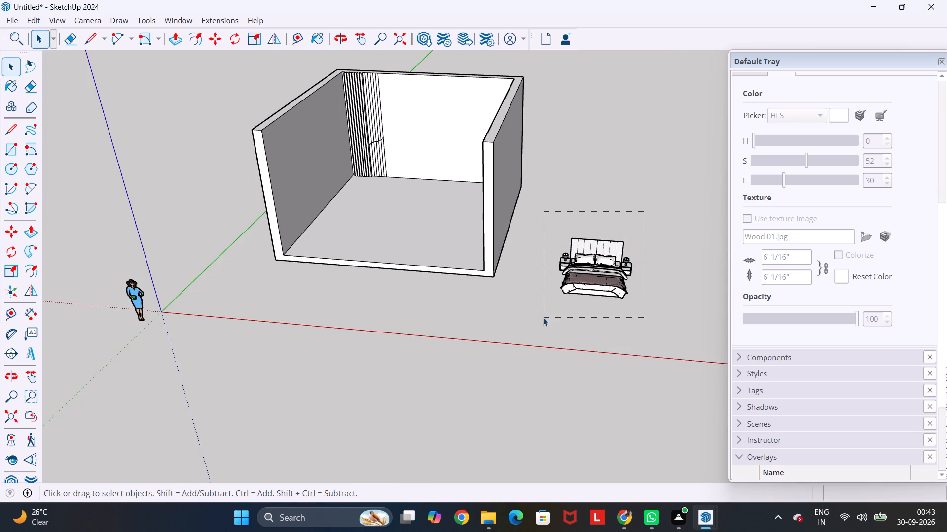
left_click_drag(543, 317, 542, 317)
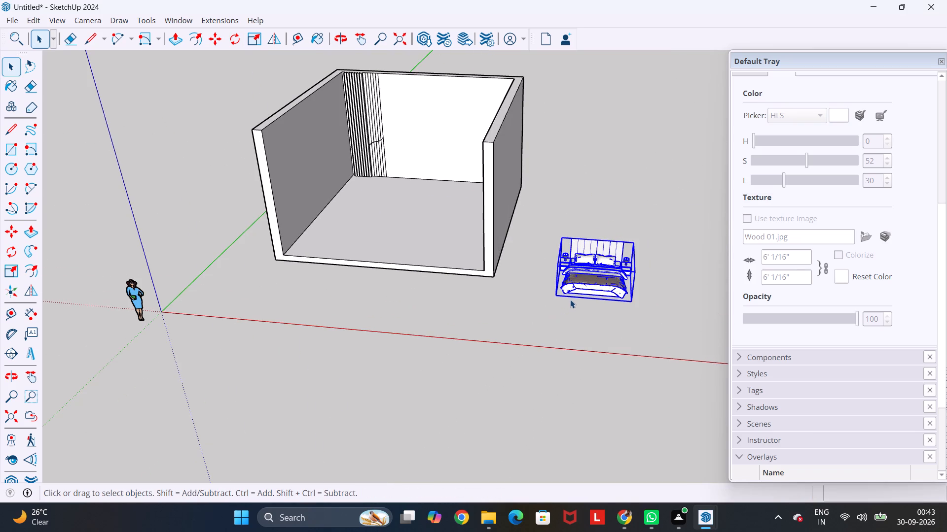
key("ctrl+c")
key("ctrl+v")
middle_click_drag(376, 206, 447, 238)
middle_click_drag(447, 238, 463, 242)
scroll(463, 242, "up", 3)
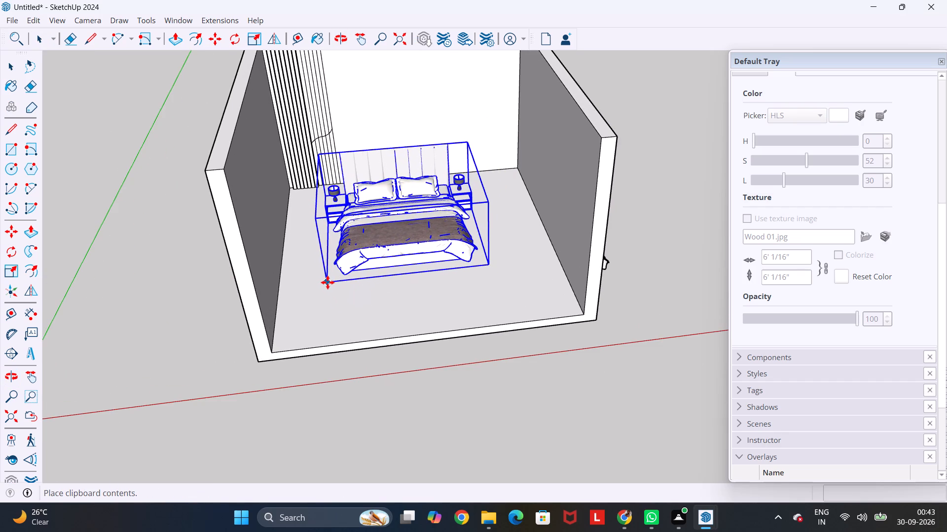
left_click(328, 281)
key("Escape")
key("space")
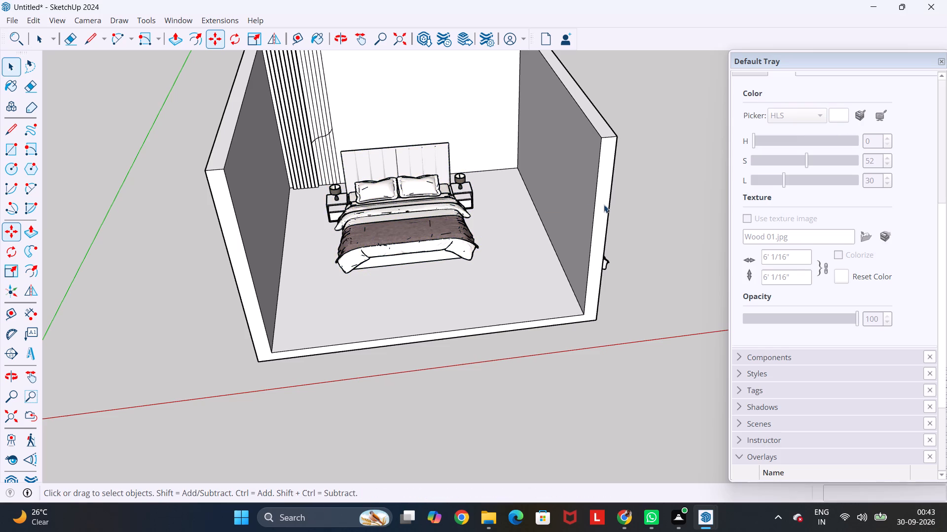
Inside the bed group in the room, delete both nightstands and their lamps, keeping the bed and headboard.
scroll(306, 123, "up", 11)
left_click(458, 175)
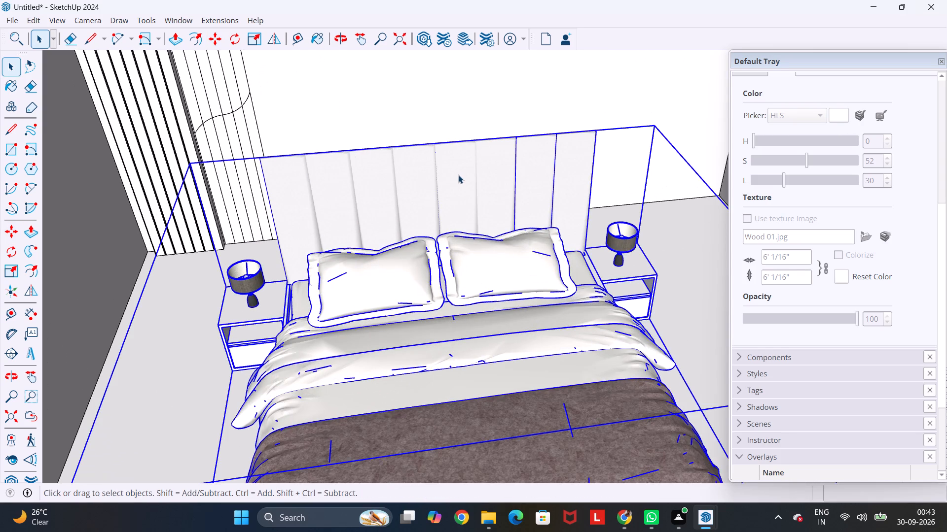
scroll(458, 174, "down", 7)
scroll(361, 205, "up", 5)
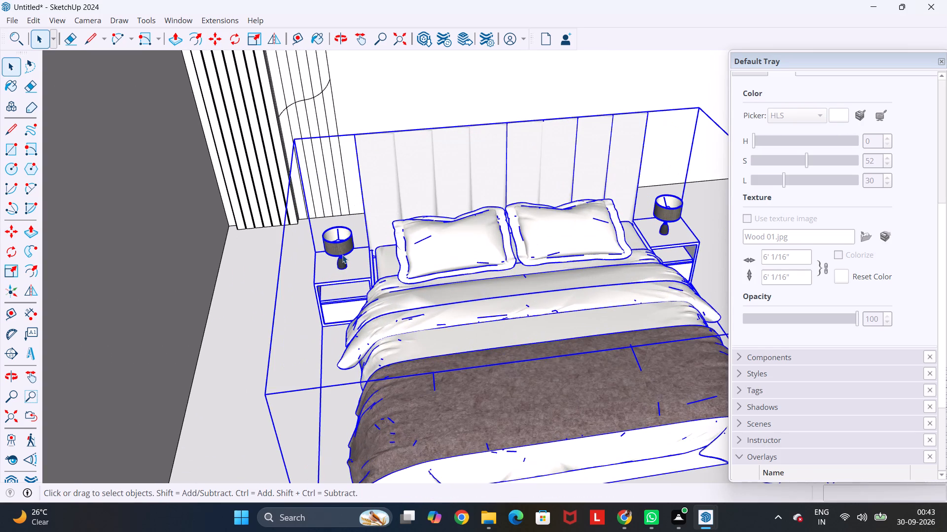
triple_click(342, 255)
left_click(342, 255)
left_click(342, 255)
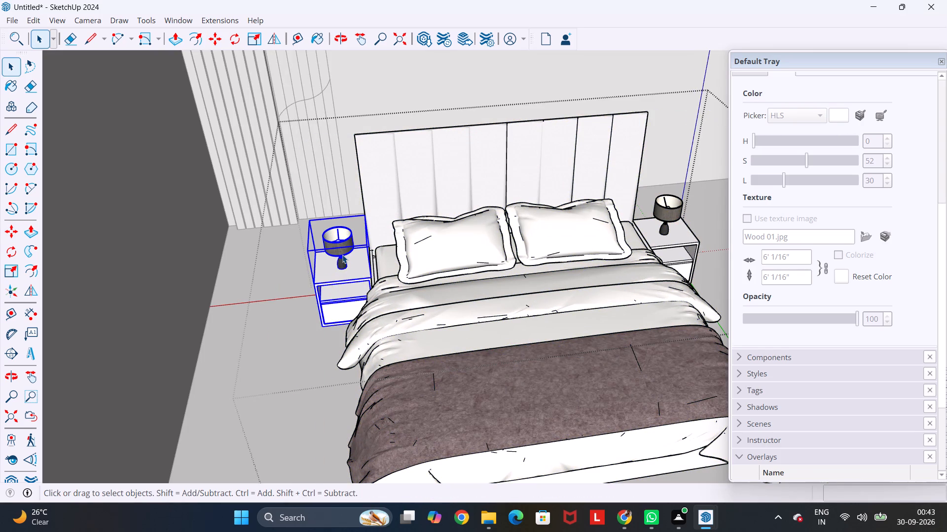
key("Delete")
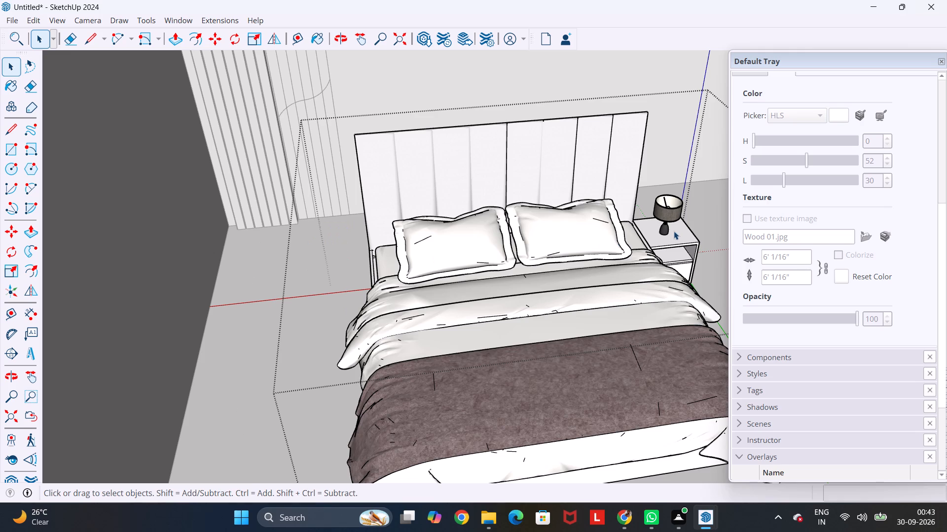
triple_click(674, 231)
key("Delete")
scroll(674, 231, "down", 2)
left_click(669, 217)
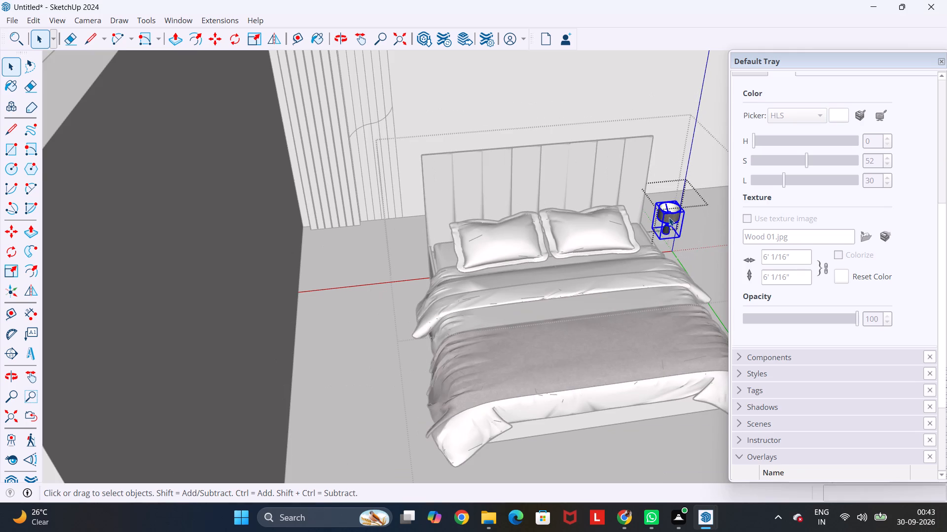
key("Delete")
scroll(663, 216, "down", 5)
left_click(226, 180)
key("Escape")
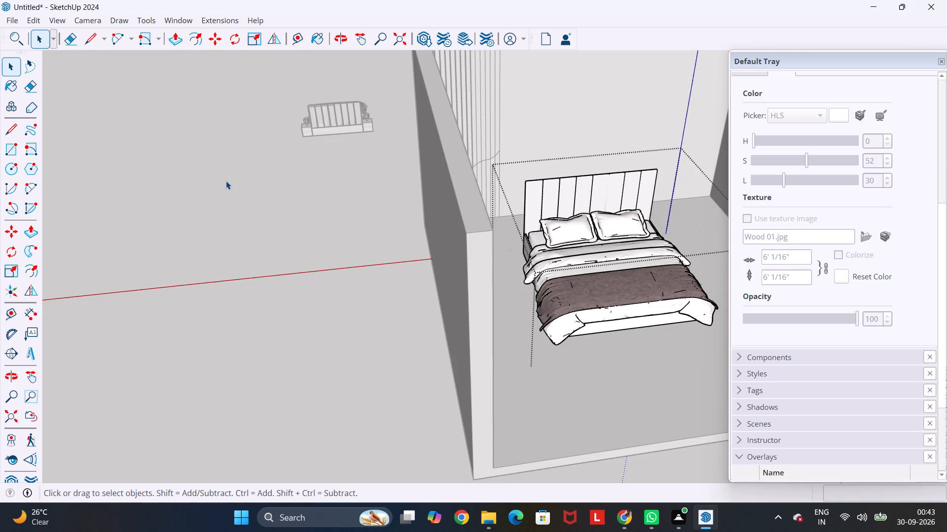
key("Escape")
key("space")
Scale the bed in the room wider toward the strip panelling and longer toward the room's open front.
middle_click_drag(645, 299, 520, 214)
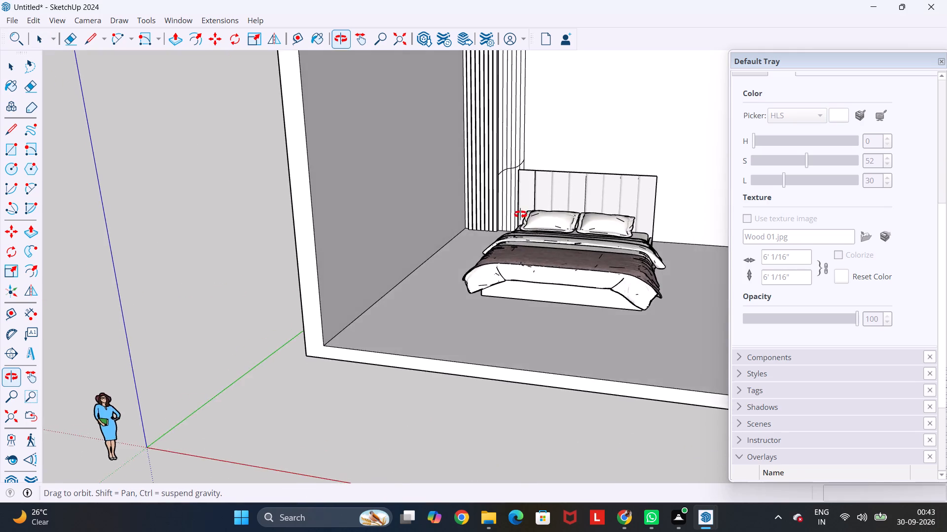
middle_click_drag(520, 214, 519, 265)
left_click(533, 268)
key("s")
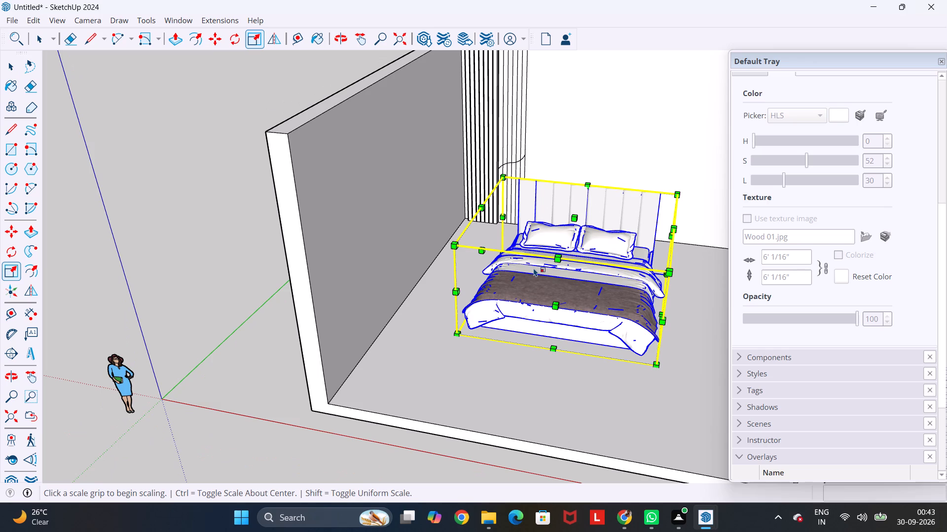
left_click_drag(485, 253, 445, 247)
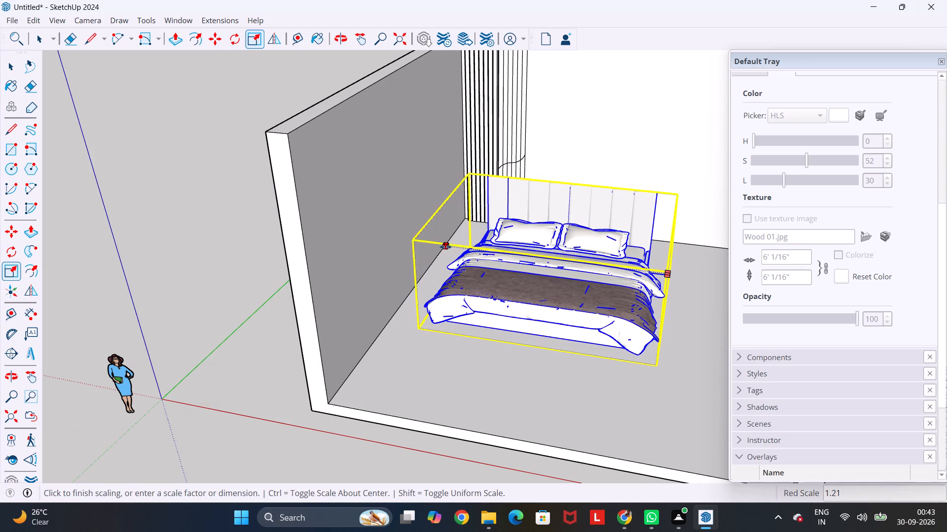
left_click_drag(445, 247, 458, 253)
left_click_drag(544, 303, 535, 331)
key("Escape")
key("space")
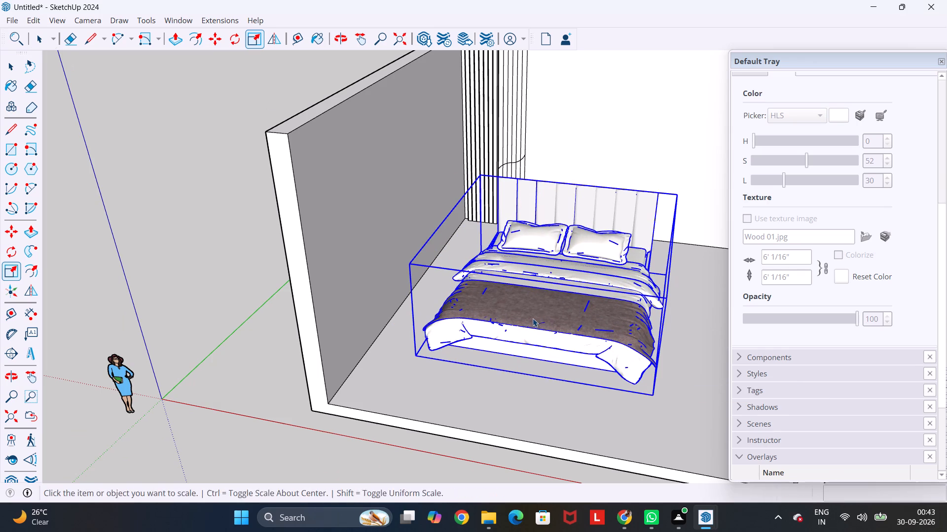
Move the bed about 10 3/8" along the back wall, away from the strip panelling.
middle_click_drag(543, 161, 568, 132)
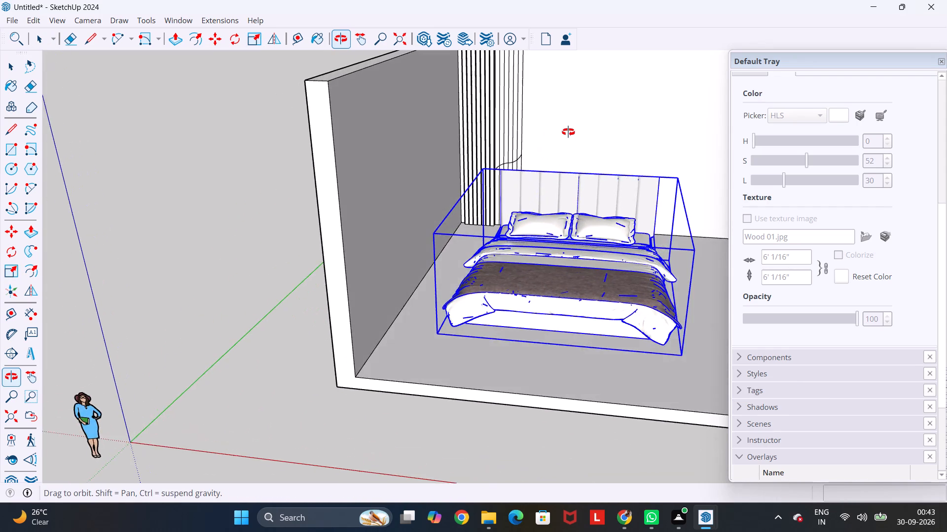
middle_click_drag(568, 132, 585, 137)
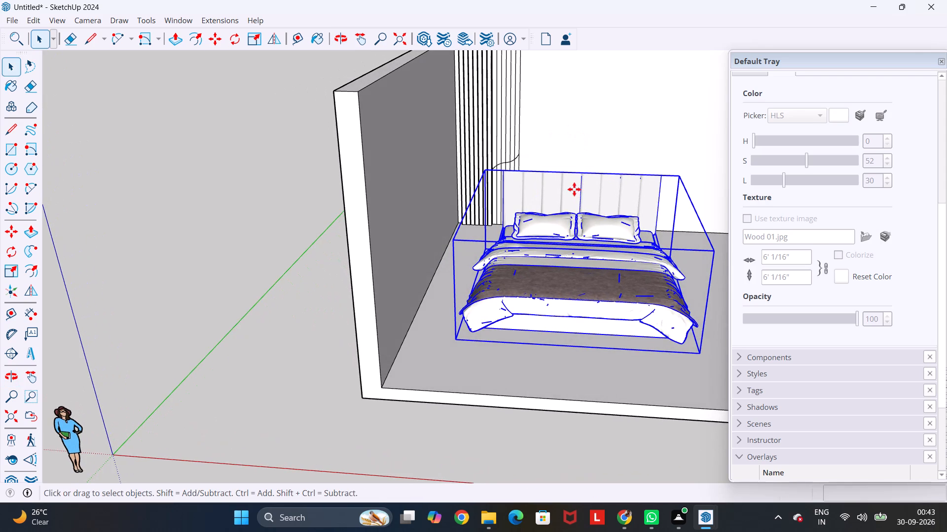
key("m")
left_click(565, 272)
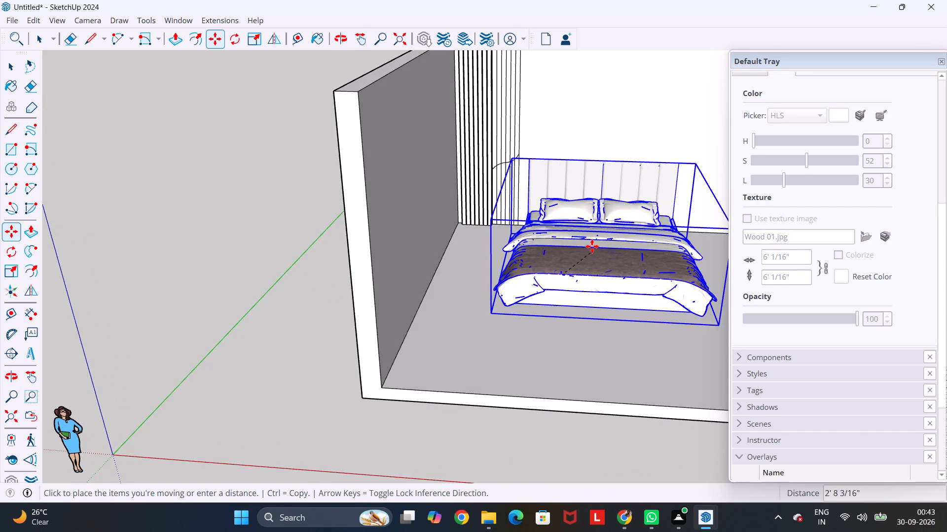
left_click(585, 273)
key("Escape")
key("space")
Erase the vertical groove lines above the S-curve beside the strip panelling, keeping the lines below it.
scroll(586, 188, "down", 1)
middle_click_drag(587, 186, 523, 331)
scroll(524, 331, "down", 4)
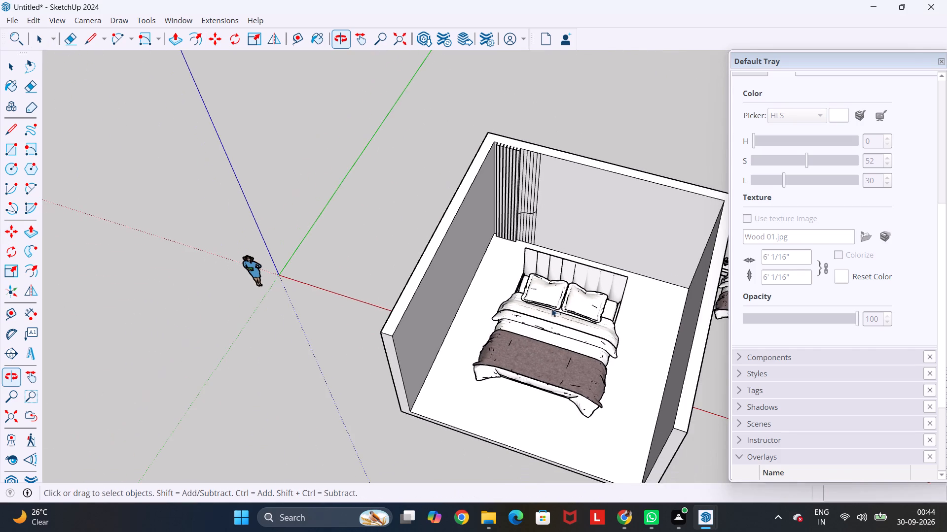
middle_click_drag(537, 203, 631, 213)
scroll(629, 212, "up", 4)
scroll(421, 172, "up", 4)
key("e")
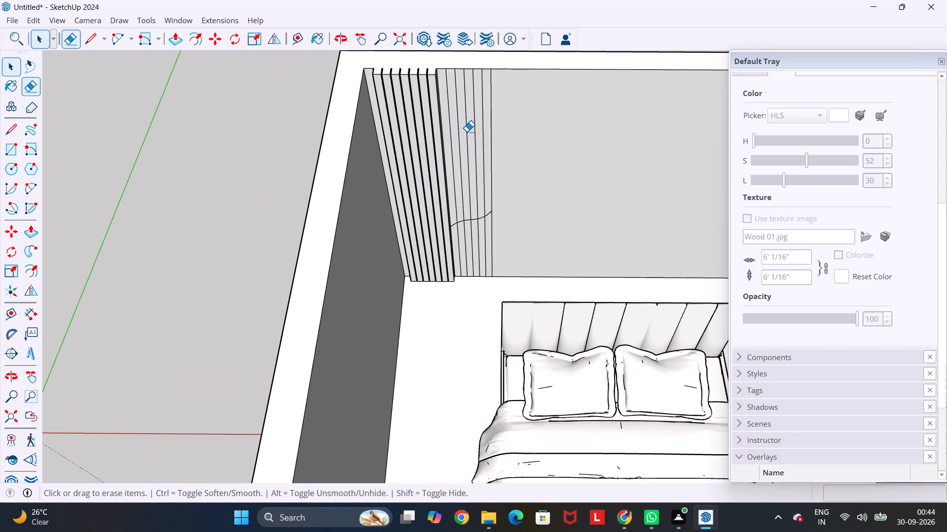
scroll(485, 141, "up", 5)
left_click_drag(485, 141, 477, 140)
left_click_drag(476, 144, 454, 145)
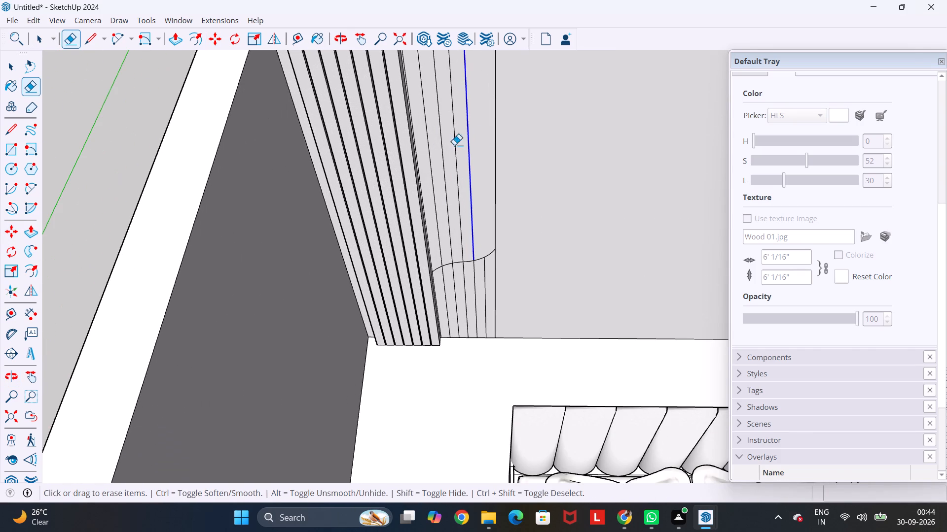
left_click_drag(454, 145, 423, 158)
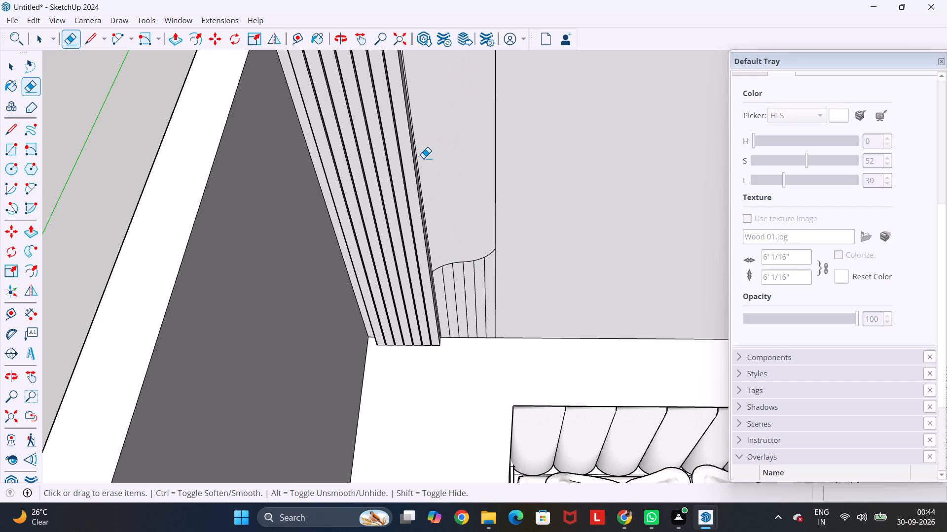
Push/Pull the cleared face above the S-curve 3" out from the back wall.
scroll(429, 158, "down", 8)
key("p")
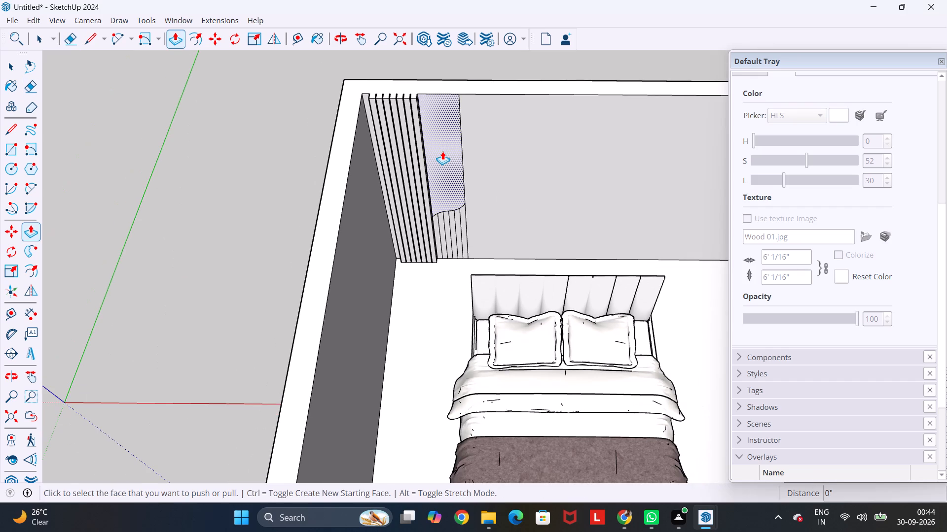
left_click(442, 151)
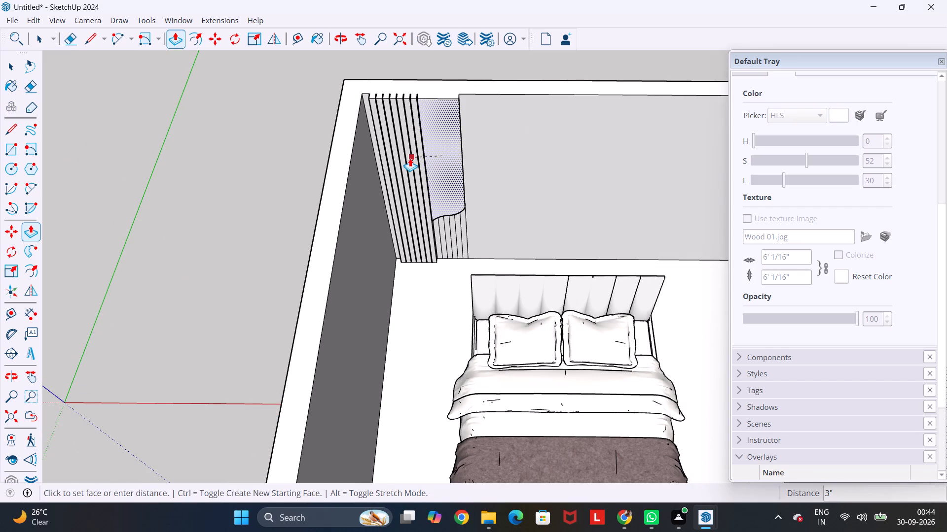
left_click(410, 158)
scroll(476, 177, "up", 3)
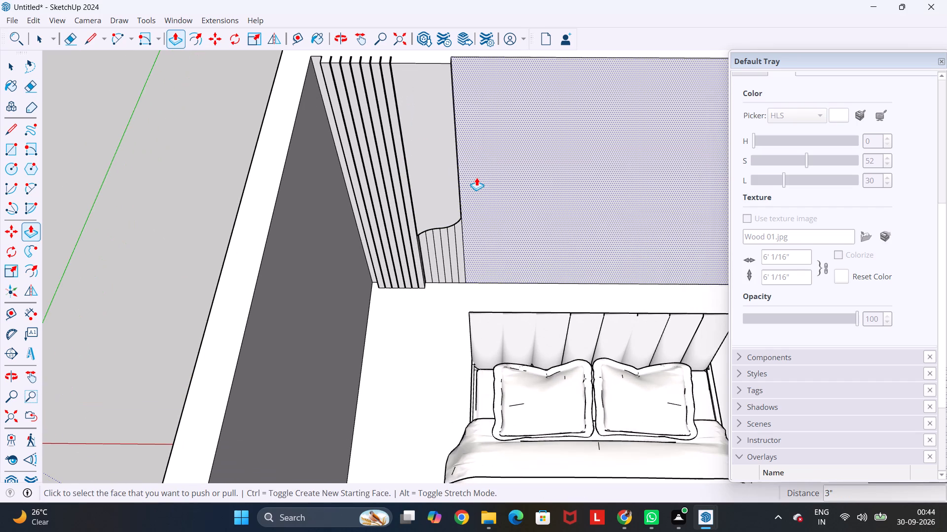
middle_click_drag(459, 180, 287, 173)
middle_click_drag(448, 211, 536, 160)
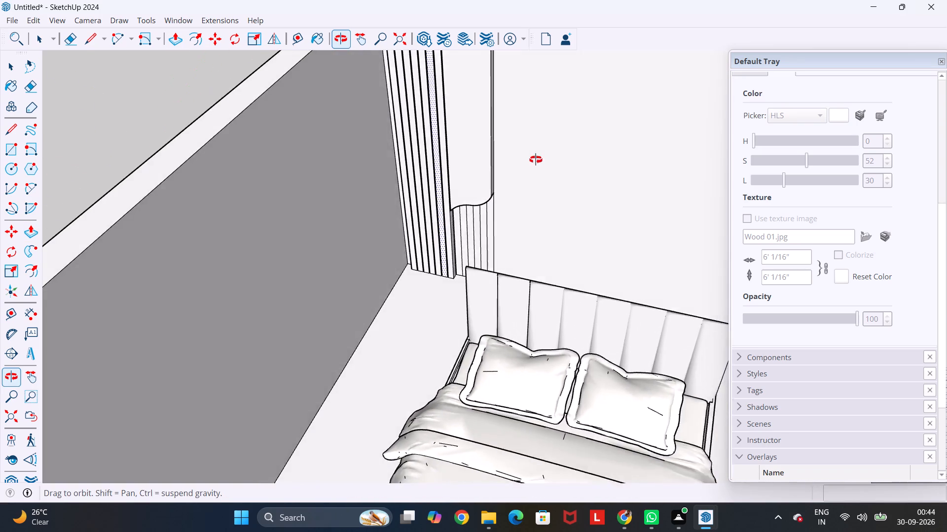
middle_click_drag(536, 160, 600, 165)
key("Escape")
key("space")
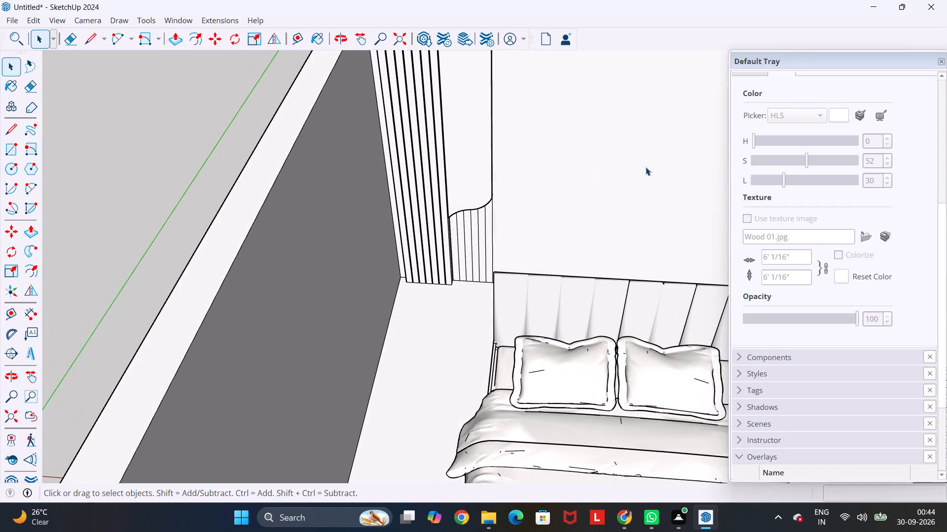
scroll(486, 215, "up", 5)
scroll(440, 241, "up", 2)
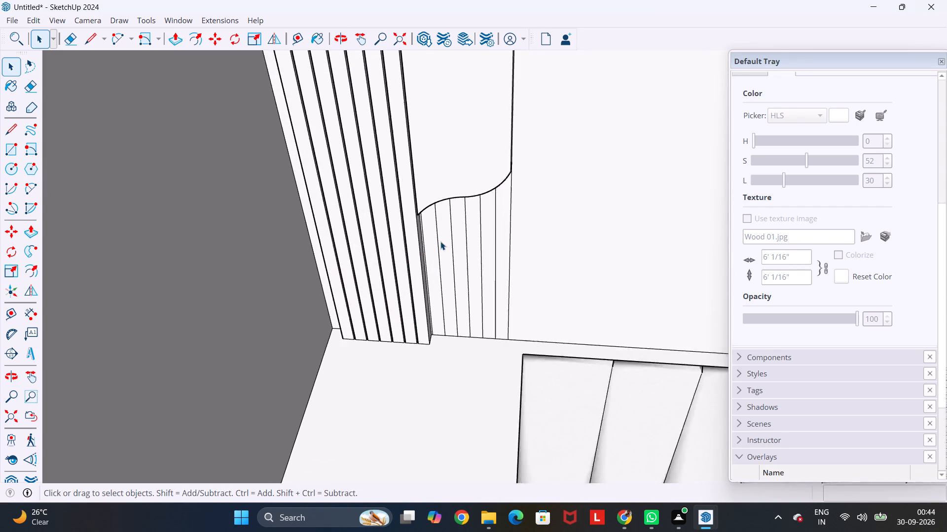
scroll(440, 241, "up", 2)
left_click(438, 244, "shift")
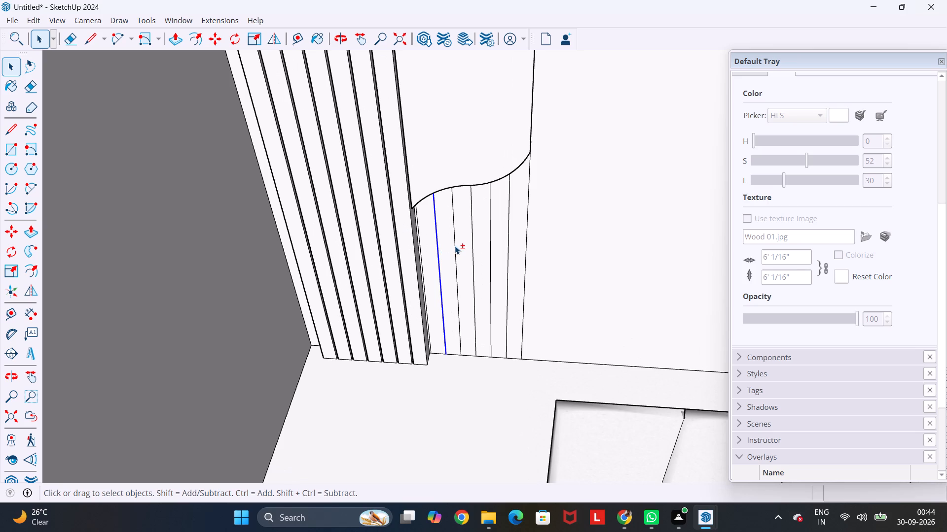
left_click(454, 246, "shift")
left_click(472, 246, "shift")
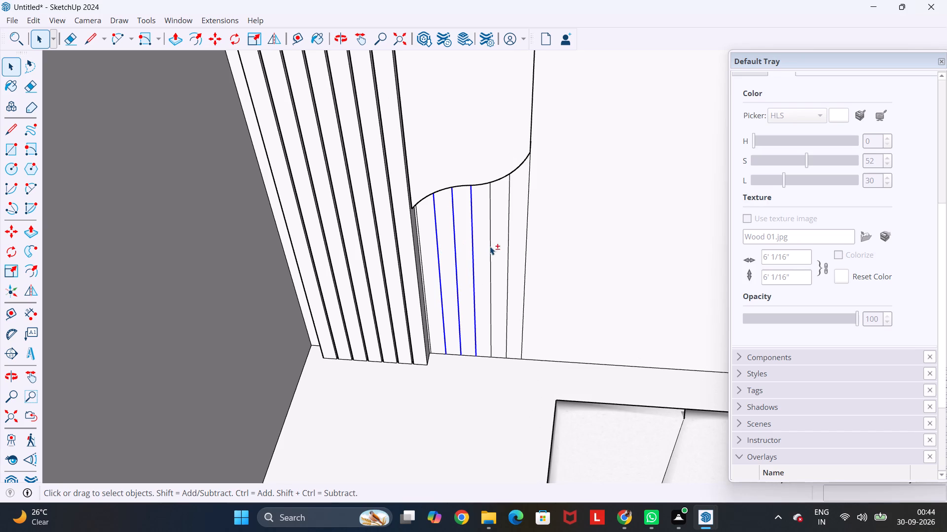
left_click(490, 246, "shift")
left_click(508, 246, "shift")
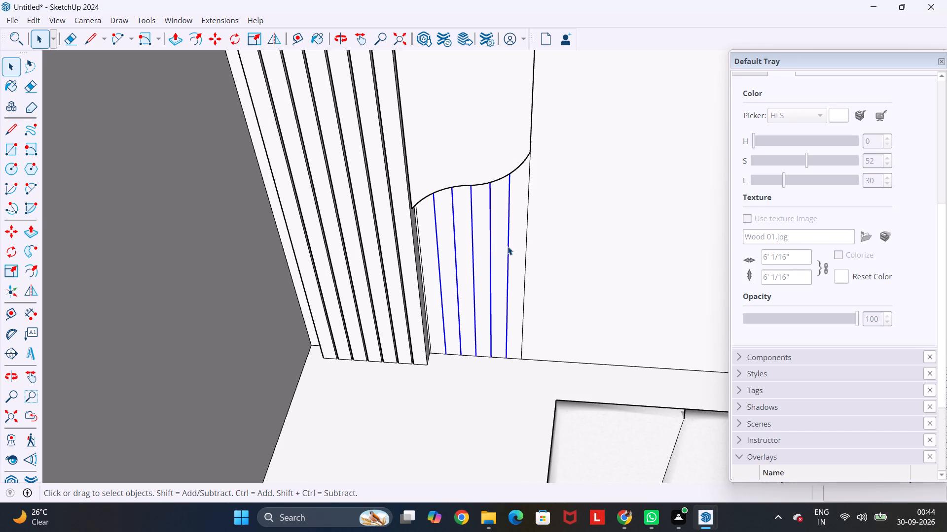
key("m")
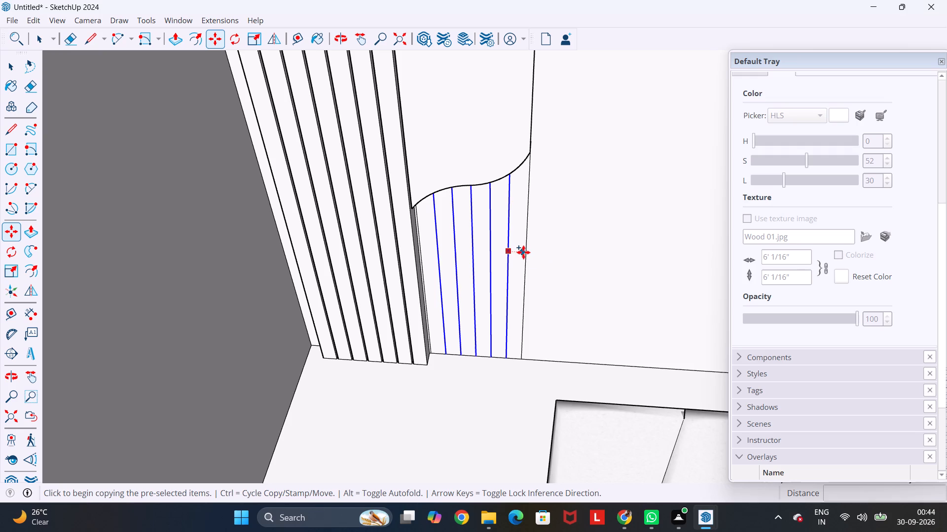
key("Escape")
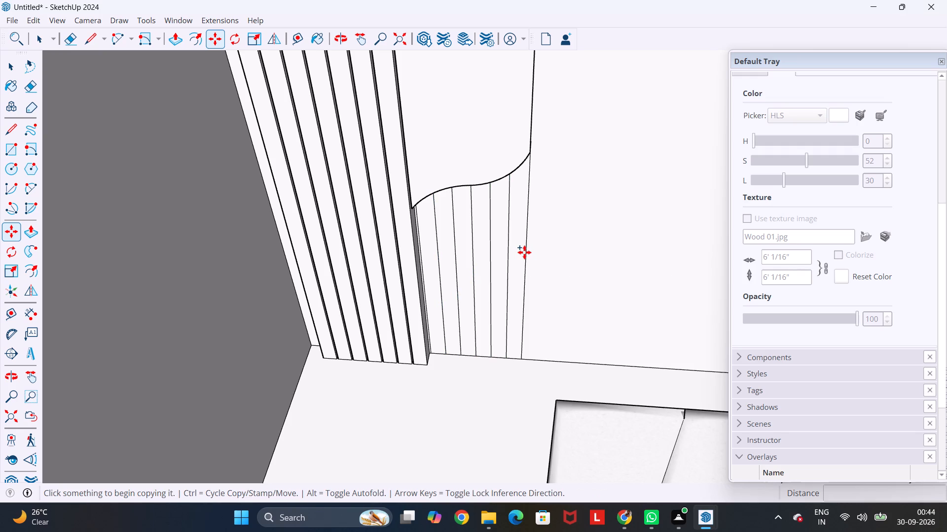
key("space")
Copy the six vertical groove lines below the S-curve 0.3" toward the strip panelling to form thin grooves.
left_click(525, 253)
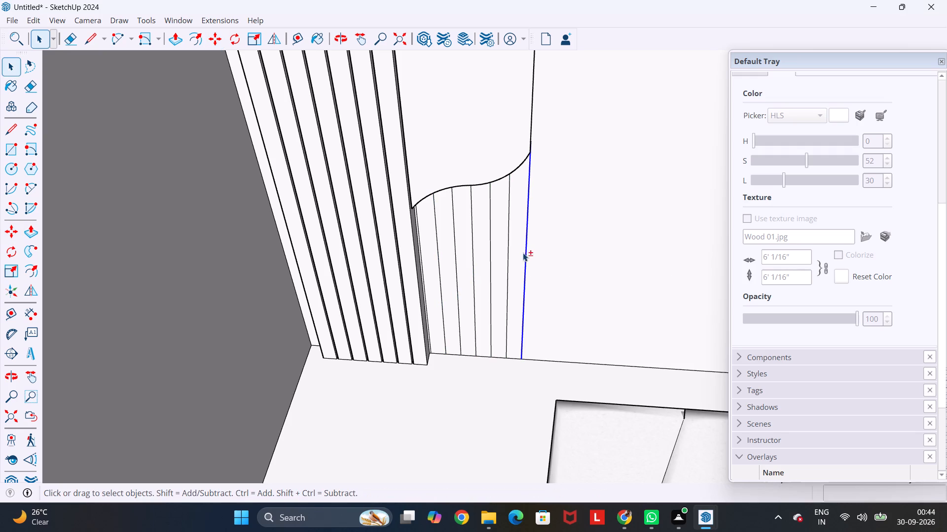
left_click(508, 255, "shift")
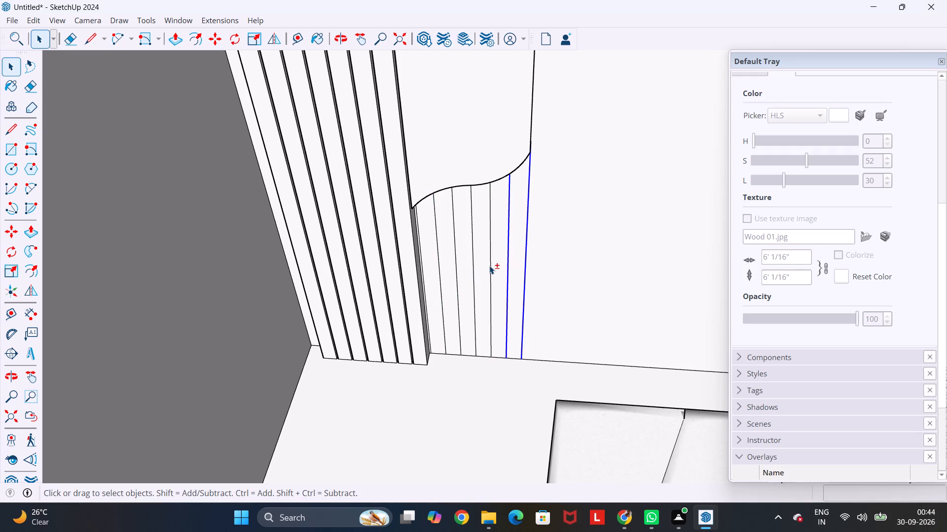
left_click(489, 266, "shift")
left_click(474, 269, "shift")
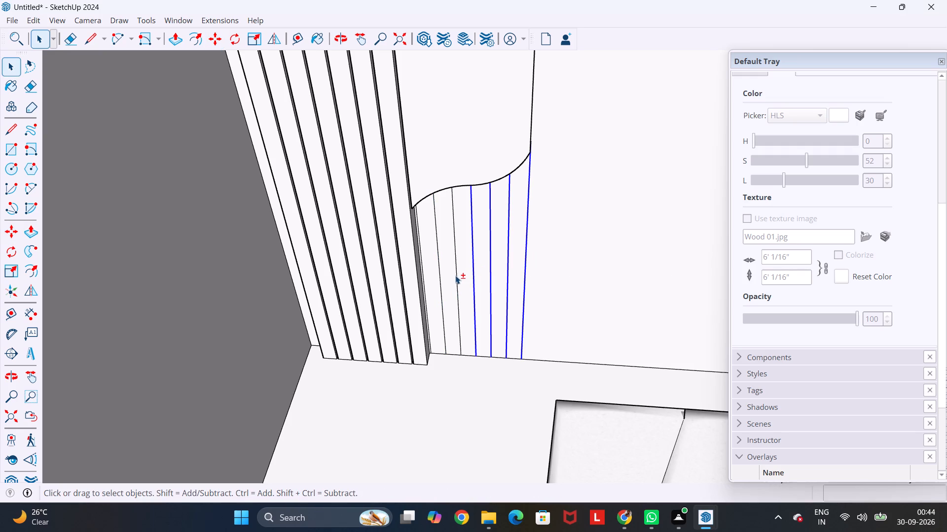
left_click(455, 275, "shift")
left_click(439, 275, "shift")
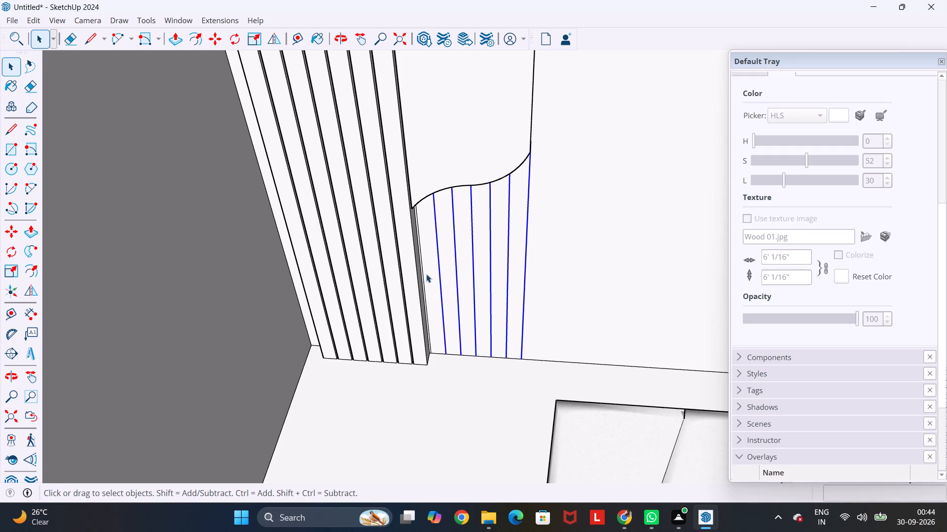
key("m")
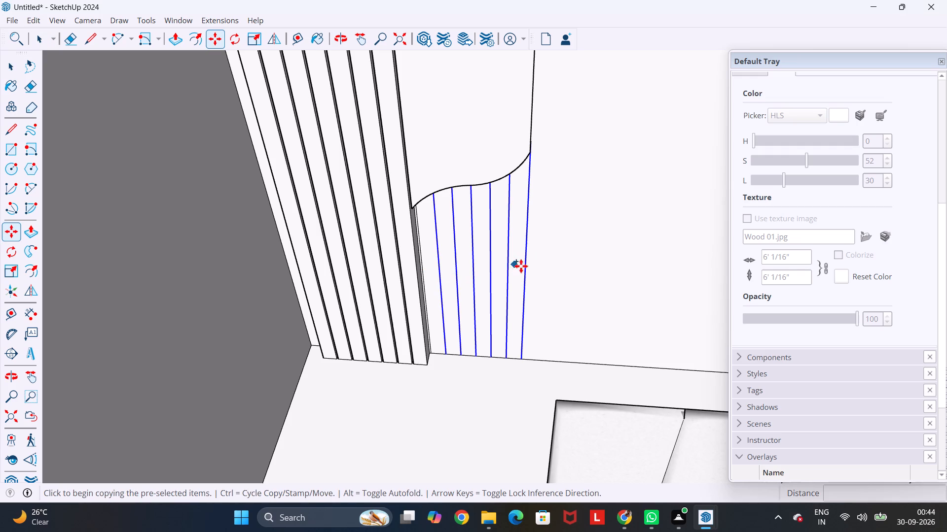
left_click(526, 266)
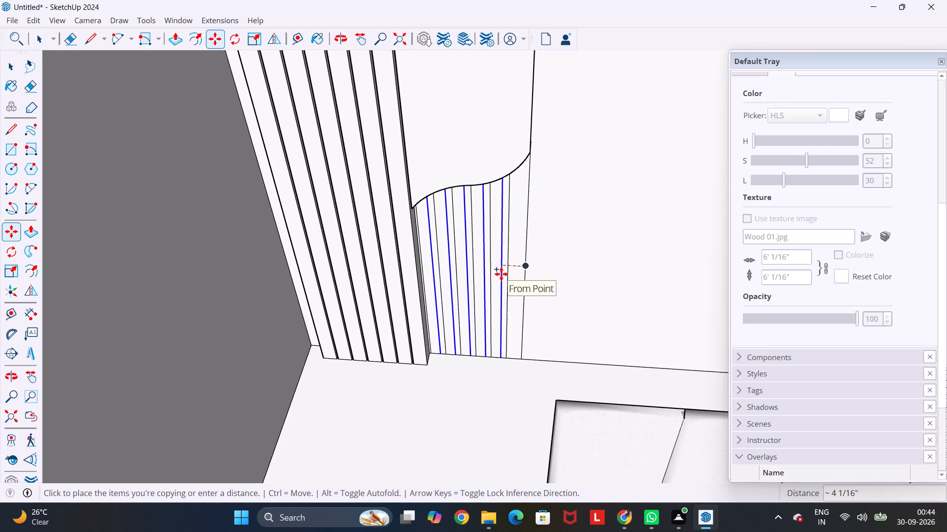
type("0.3\"")
key("Return")
key("Escape")
key("space")
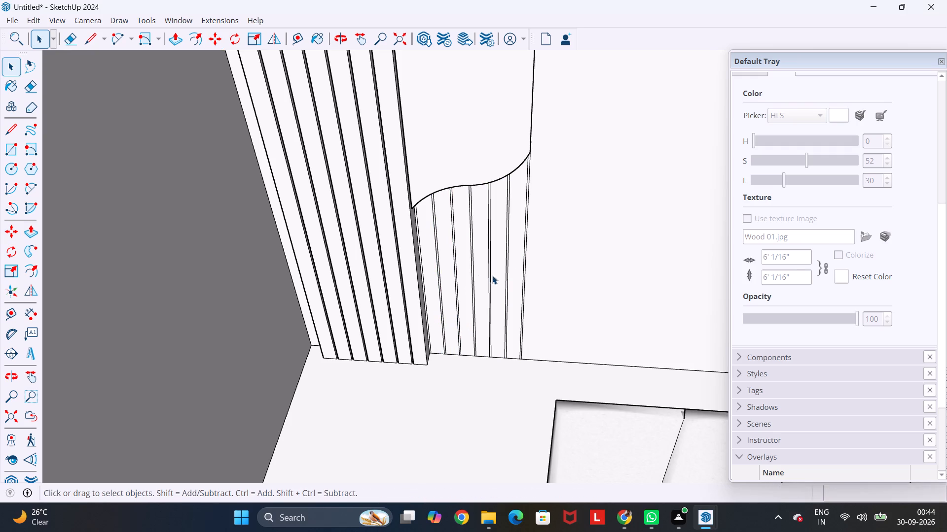
Push/Pull the wide strips between the grooves below the S-curve out flush with the adjoining strip panelling.
scroll(439, 269, "up", 6)
key("p")
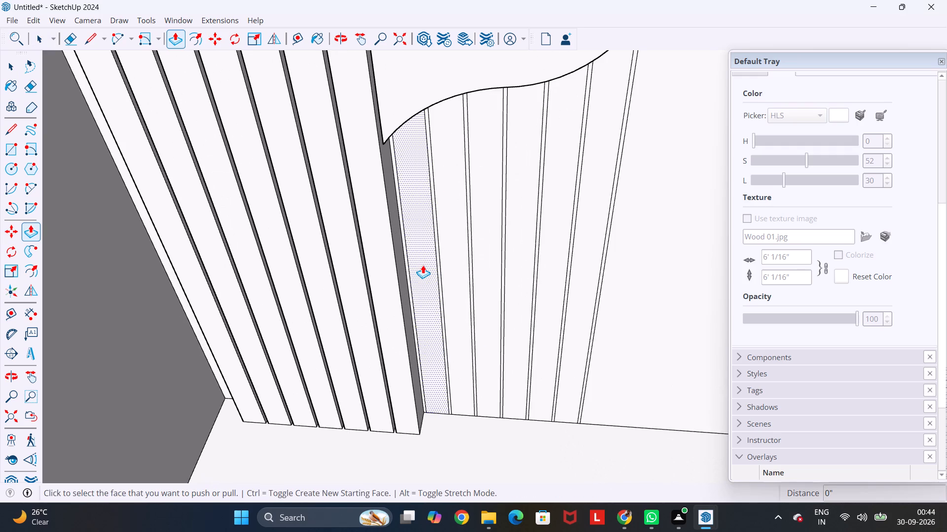
left_click(423, 265)
left_click(382, 286)
double_click(453, 280)
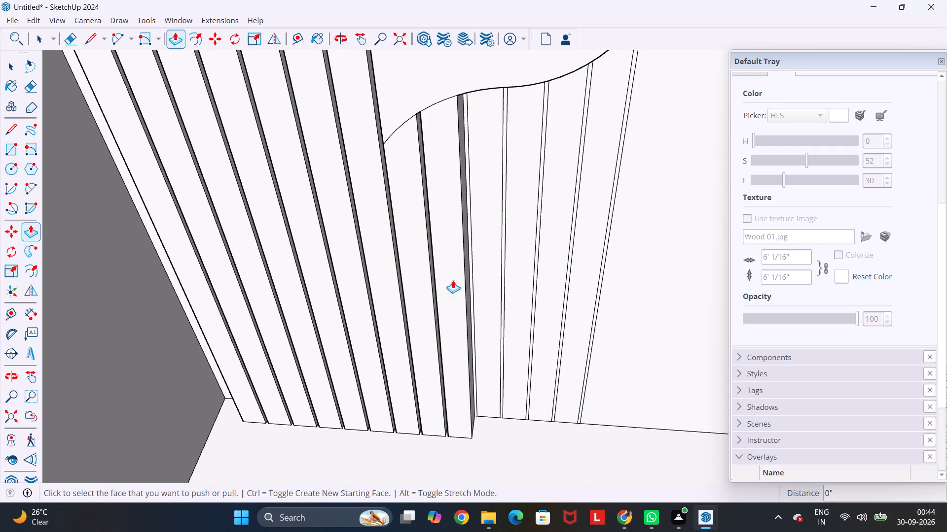
double_click(486, 273)
double_click(525, 265)
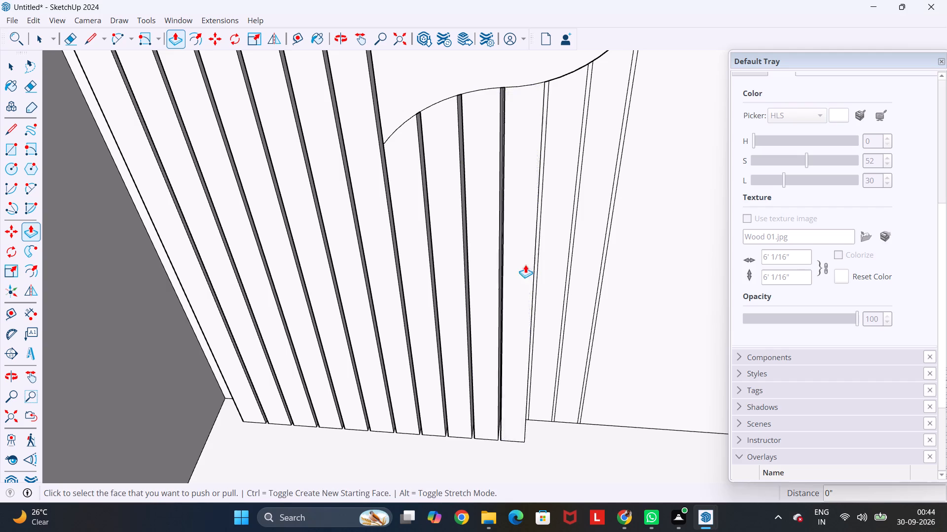
double_click(552, 258)
double_click(581, 253)
Paint the full-height strips of the corner panelling with the Wood Veneer 01 material.
scroll(579, 248, "down", 5)
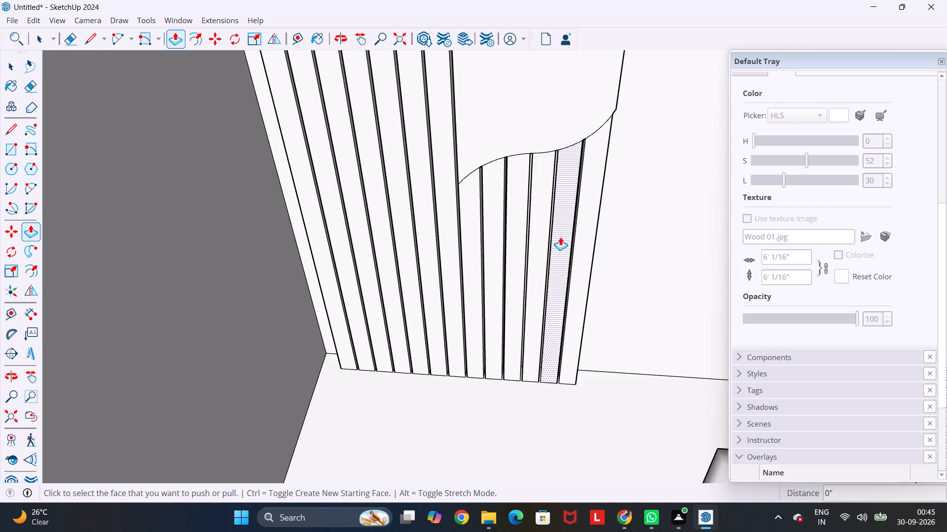
scroll(560, 237, "down", 11)
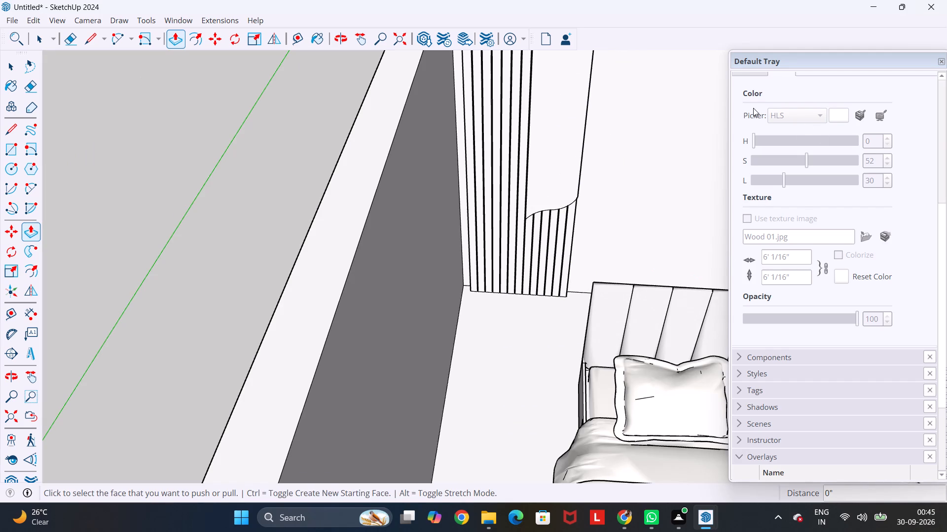
scroll(812, 139, "up", 6)
left_click(755, 288)
scroll(758, 271, "down", 5)
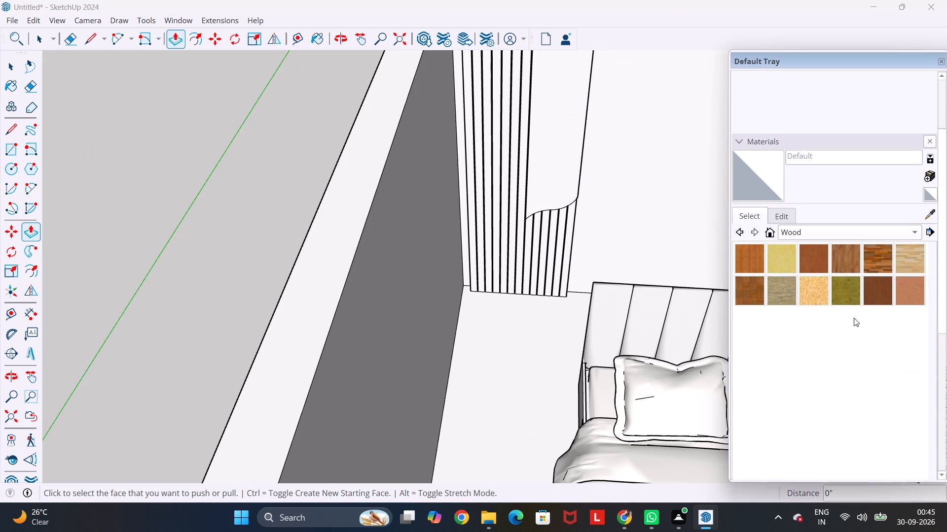
left_click(867, 298)
scroll(511, 276, "up", 5)
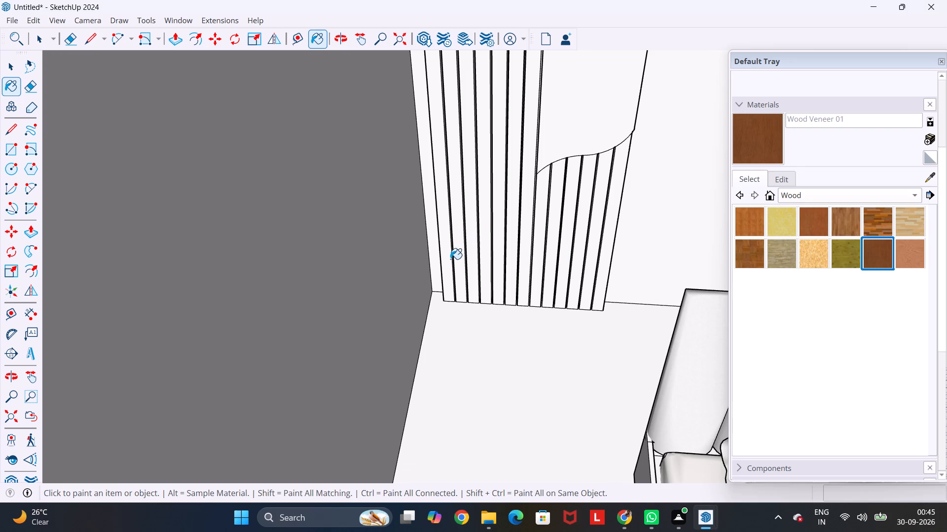
left_click(449, 261)
left_click(459, 262)
left_click(476, 262)
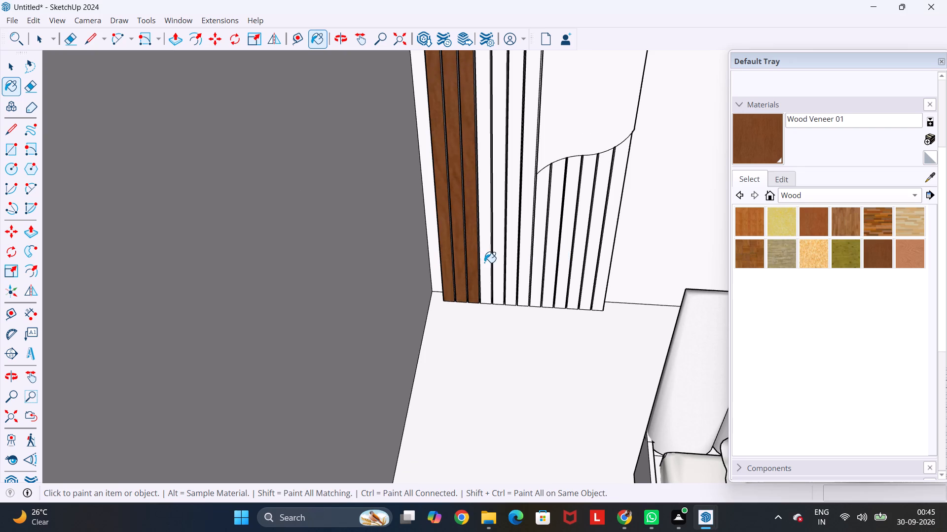
left_click(484, 263)
left_click(499, 264)
left_click(513, 266)
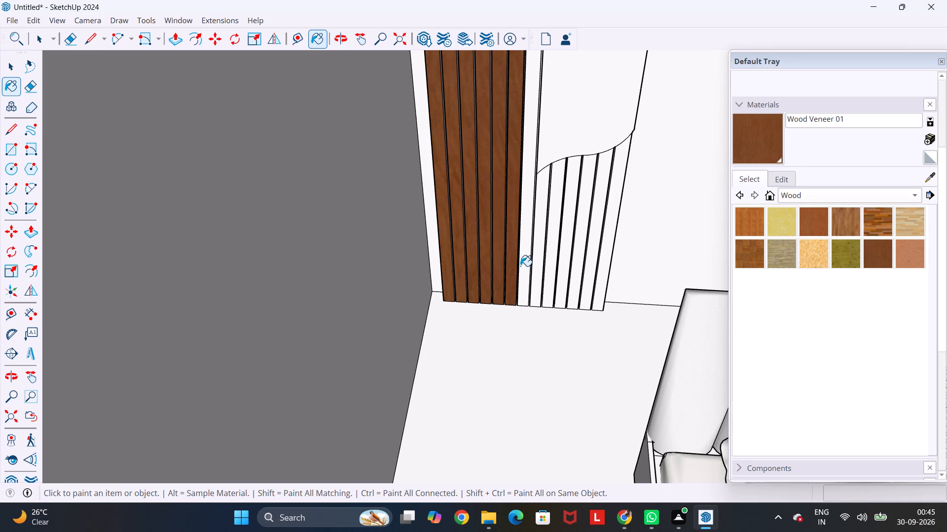
left_click(522, 266)
Paint the short strips below the S-curve with Wood Veneer 01.
left_click(541, 266)
left_click(554, 264)
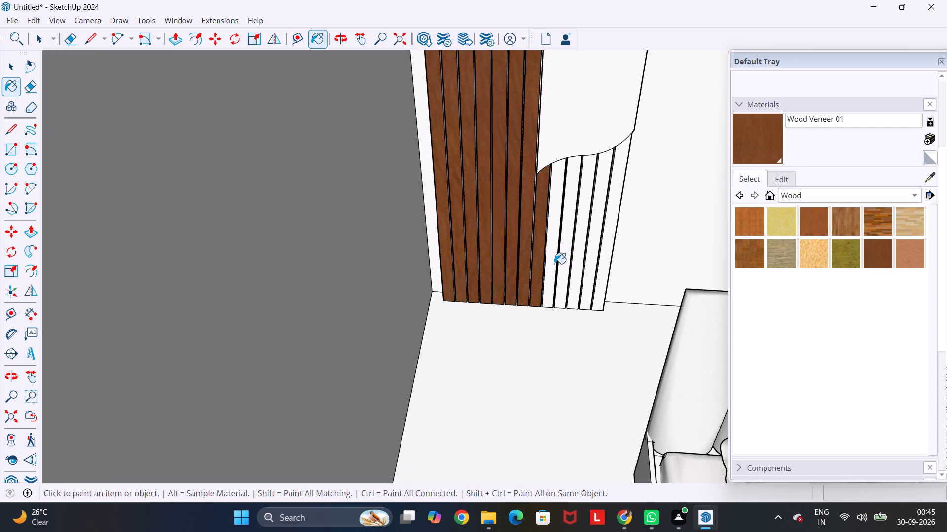
left_click(568, 260)
left_click(579, 259)
left_click(597, 258)
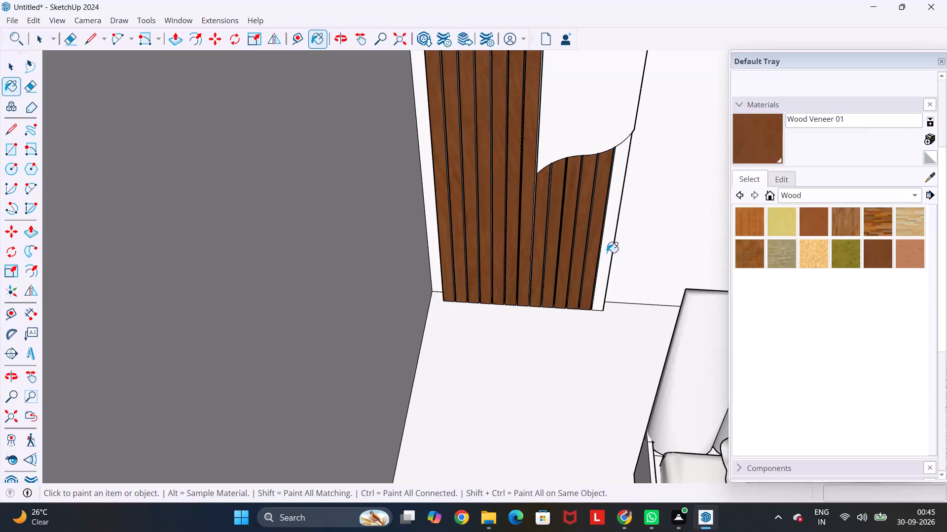
left_click(607, 253)
Paint the raised flat face above the S-curve with Wood Veneer 01.
scroll(614, 240, "down", 5)
middle_click_drag(649, 145, 398, 168)
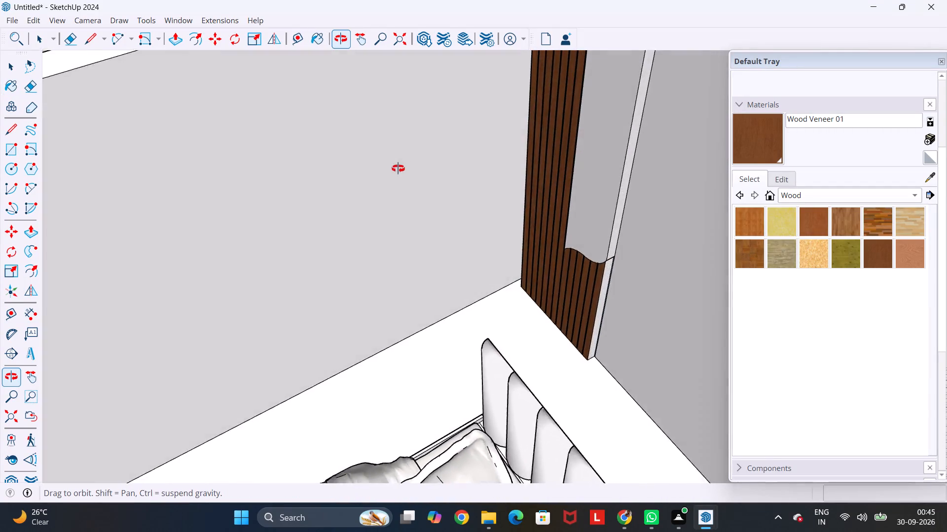
middle_click_drag(398, 168, 304, 222)
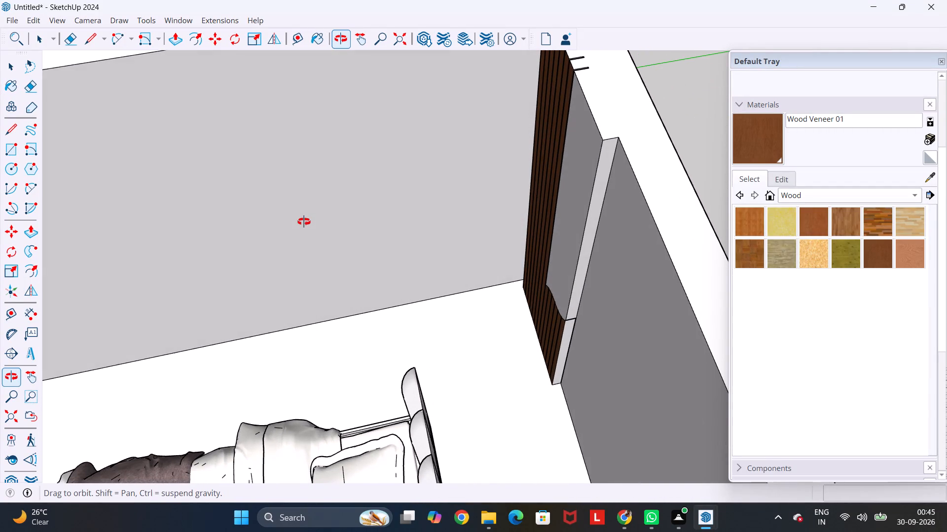
middle_click_drag(304, 222, 448, 265)
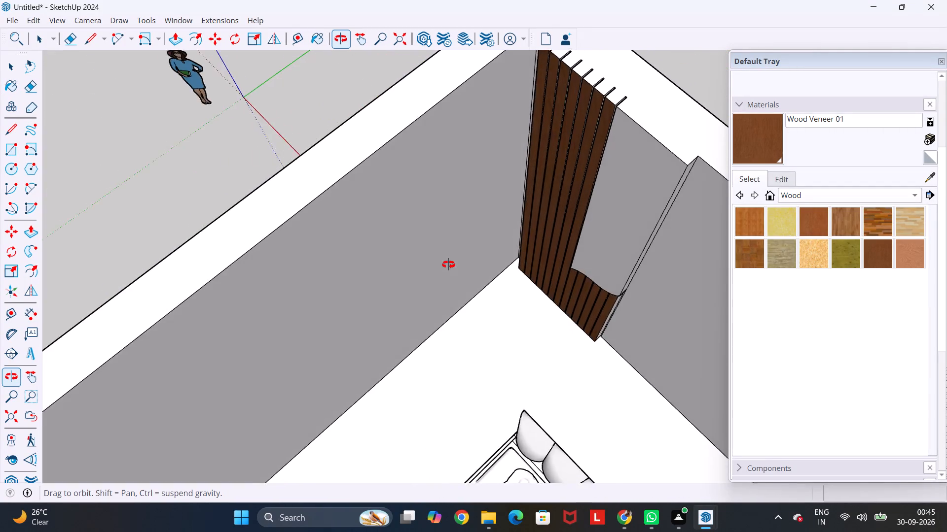
middle_click_drag(448, 265, 595, 249)
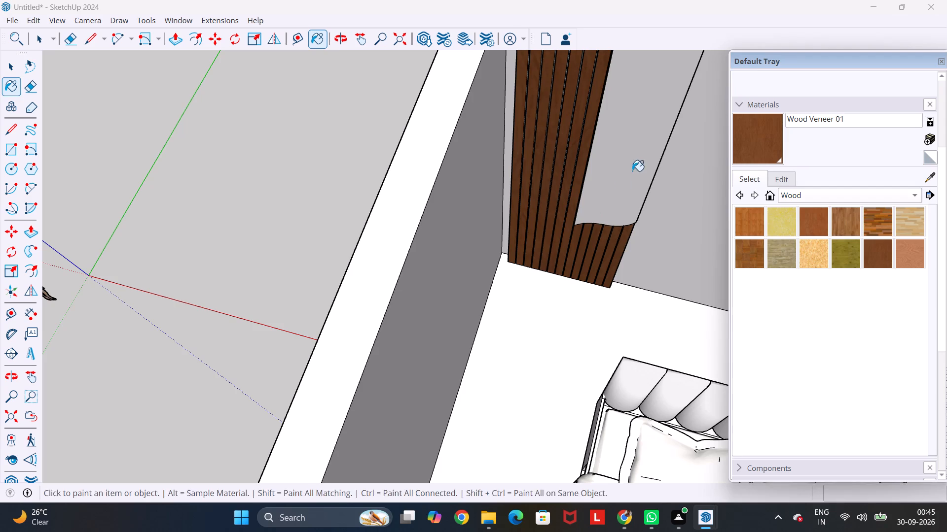
middle_click(632, 171)
left_click(647, 158)
key("Escape")
key("space")
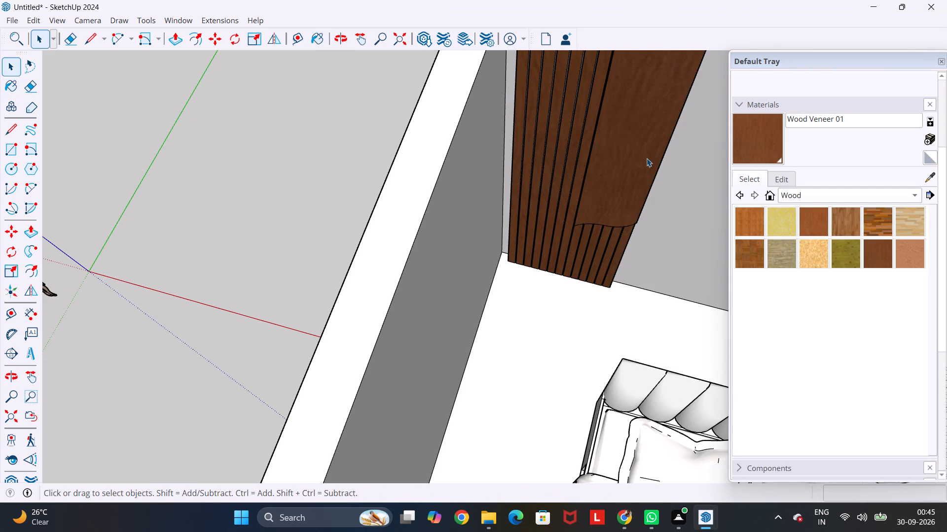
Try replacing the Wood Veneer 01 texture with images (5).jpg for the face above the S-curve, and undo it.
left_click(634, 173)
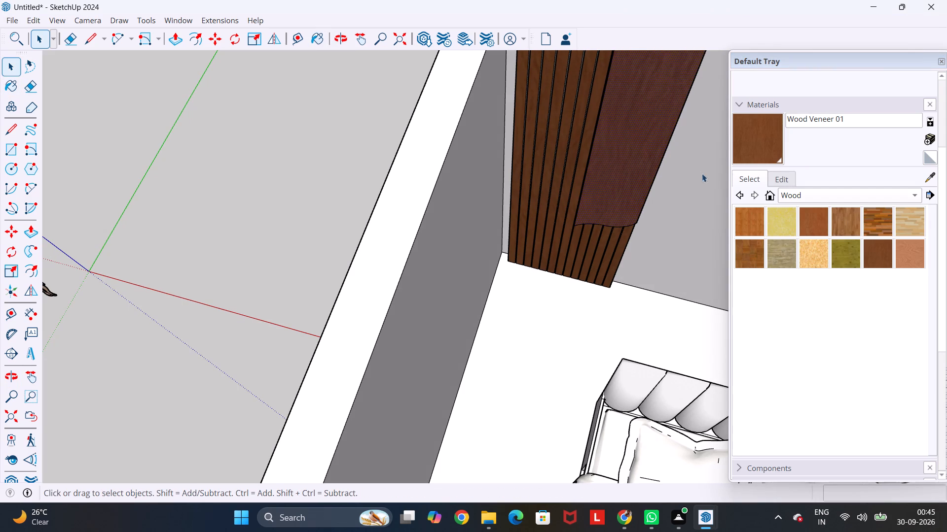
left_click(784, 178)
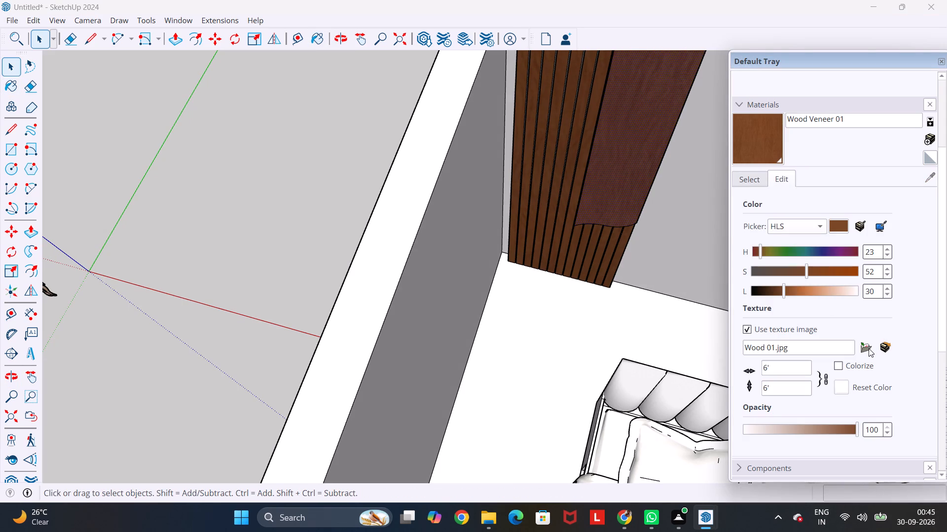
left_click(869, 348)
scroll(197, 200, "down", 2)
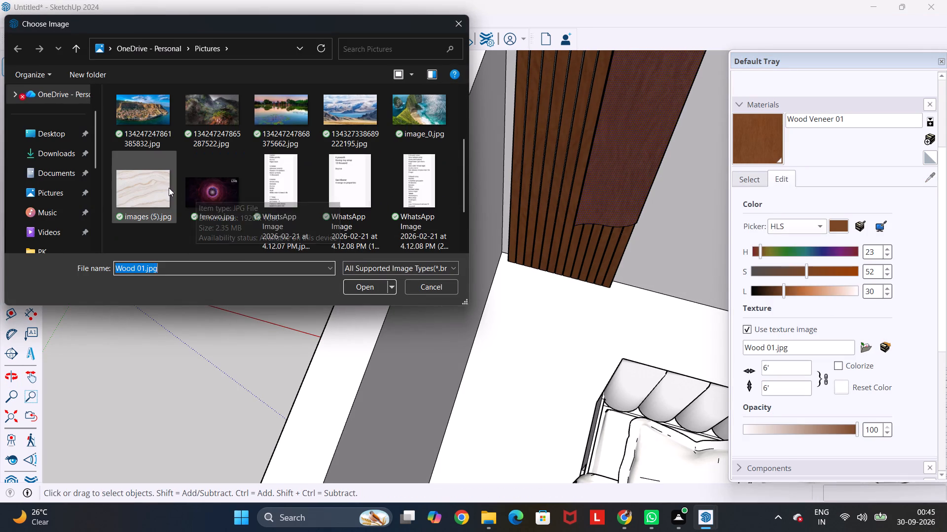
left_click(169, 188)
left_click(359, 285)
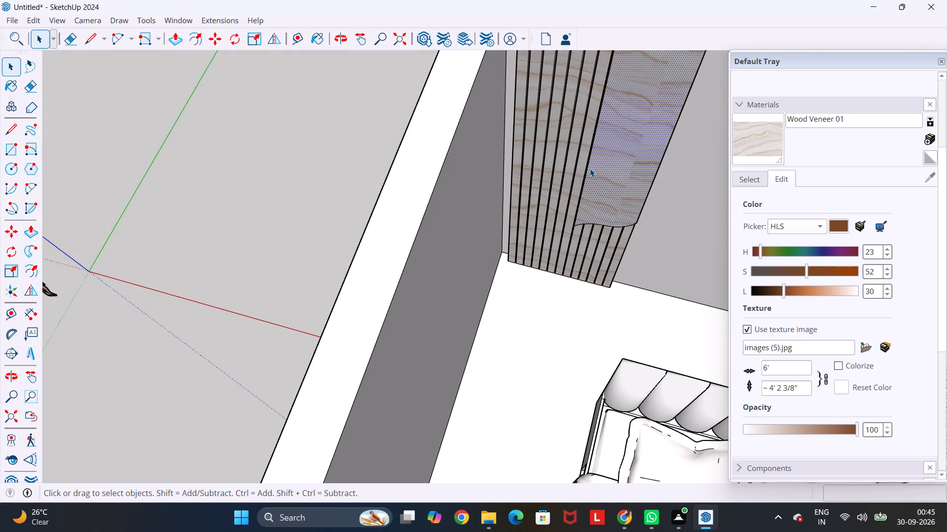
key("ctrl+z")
Draw two lines across the back wall's top to its outer edge, from the last full-height groove and the flat panel's far corner.
middle_click_drag(606, 140, 481, 276)
scroll(481, 276, "up", 3)
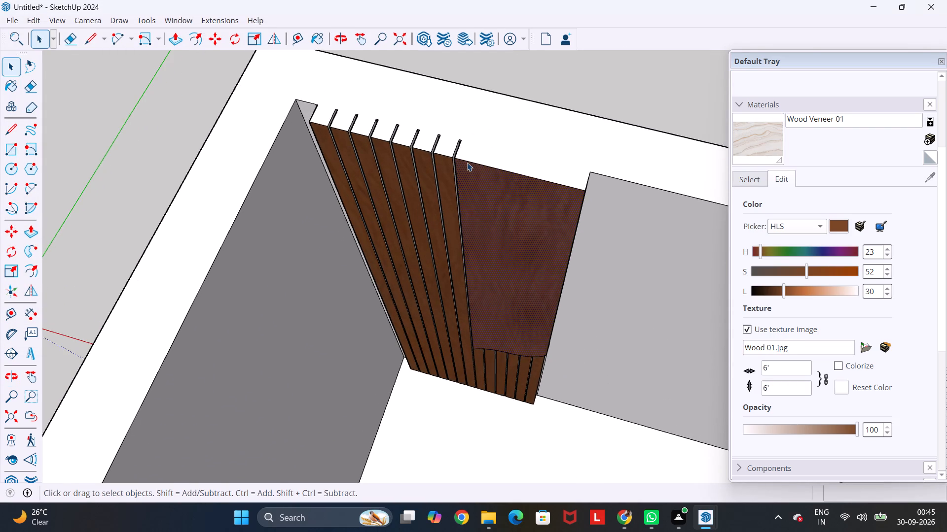
key("l")
scroll(465, 140, "up", 9)
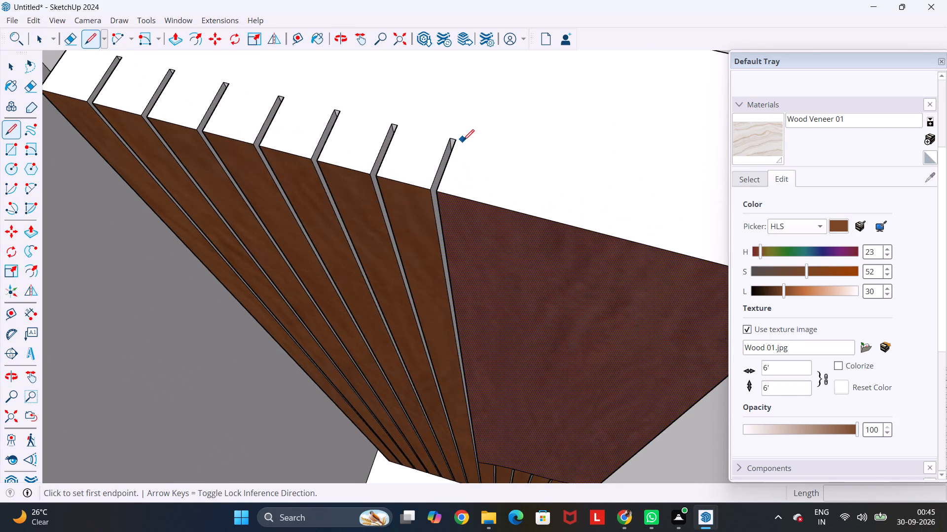
scroll(463, 140, "up", 1)
left_click_drag(459, 137, 462, 133)
scroll(514, 92, "down", 11)
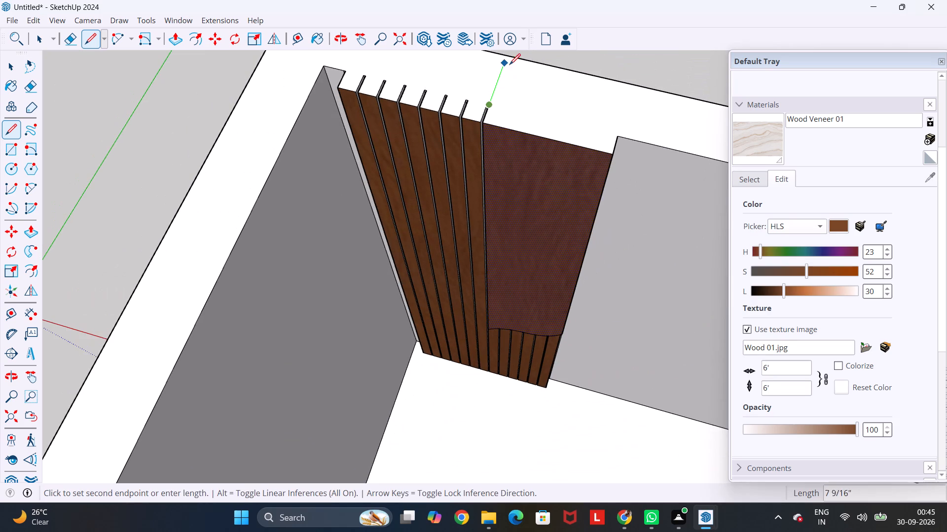
left_click(511, 57)
scroll(611, 131, "up", 5)
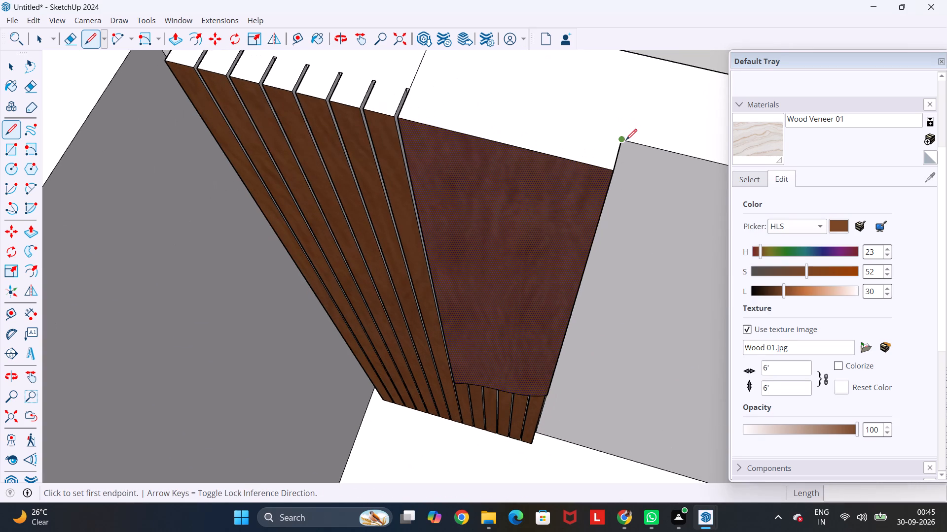
left_click(626, 140)
left_click(642, 58)
Replace the Wood Veneer 01 texture image with images (5).jpg.
scroll(639, 58, "down", 7)
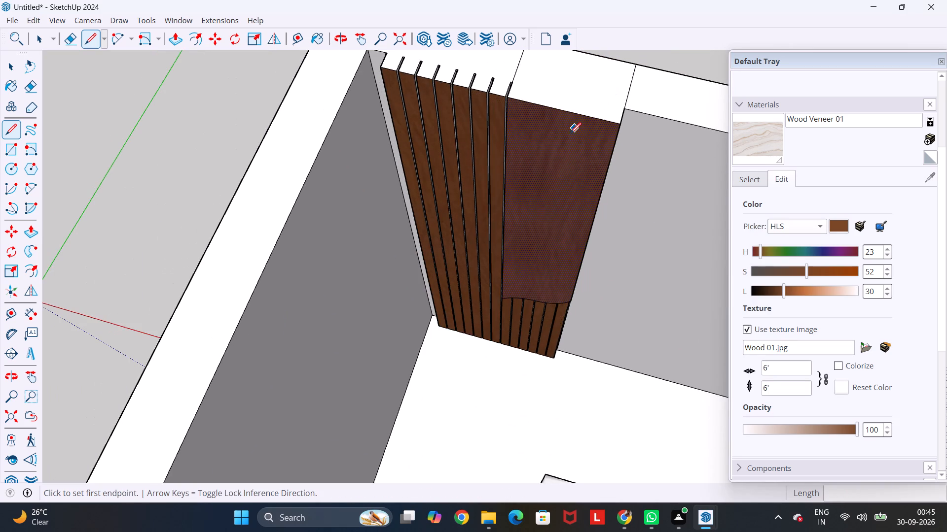
left_click(864, 349)
scroll(185, 191, "down", 2)
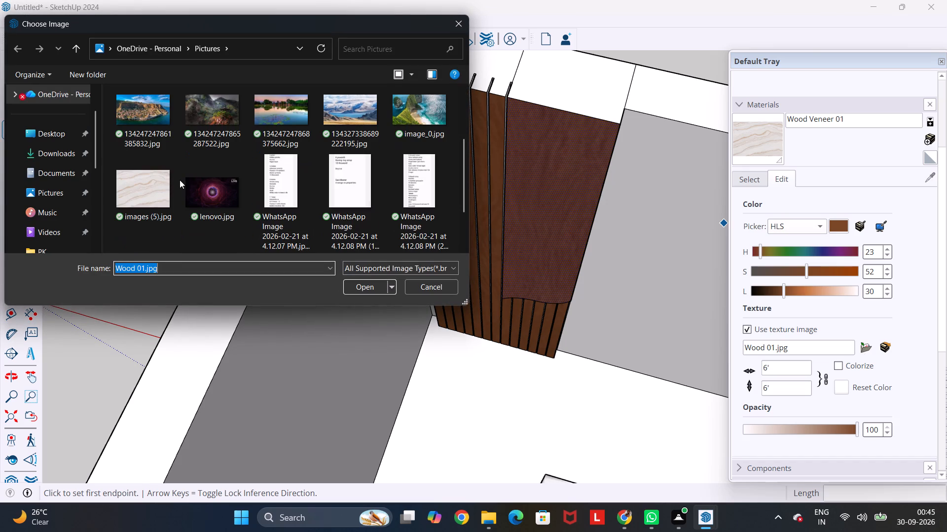
left_click(170, 181)
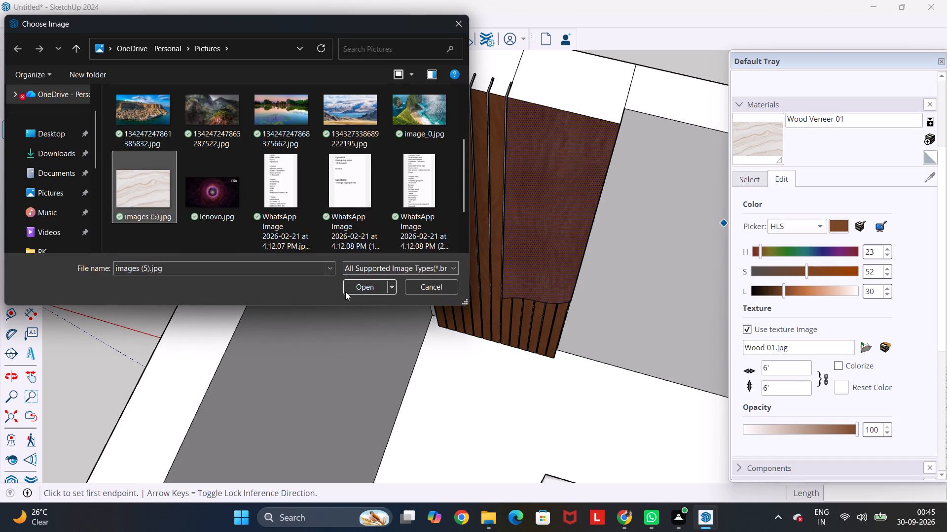
left_click(368, 283)
middle_click_drag(551, 218, 550, 218)
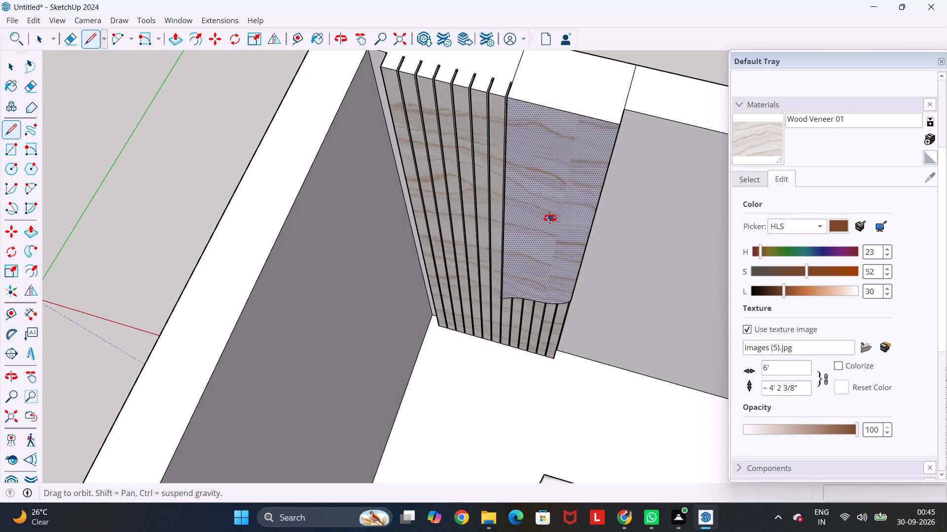
Paint the six short strips below the S-curve with the brown Wood Veneer 01 from the Wood collection.
middle_click_drag(550, 218, 491, 288)
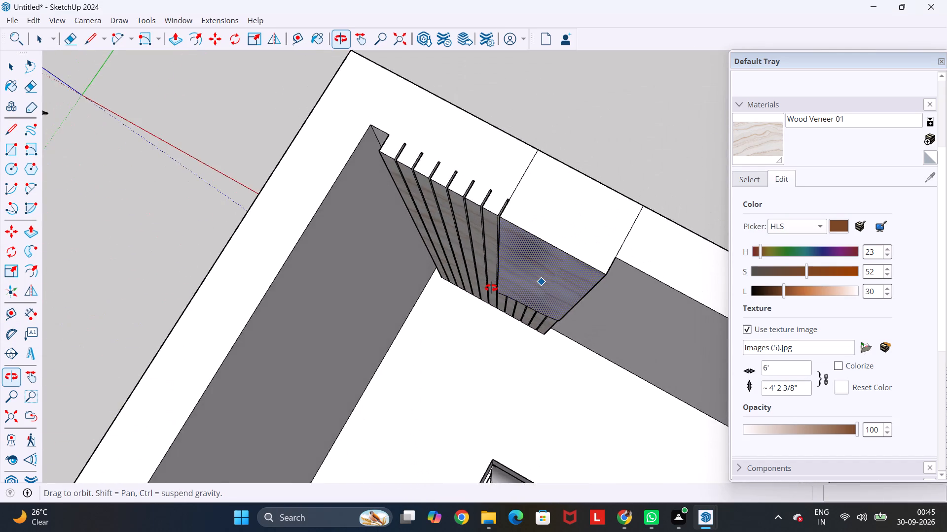
middle_click_drag(491, 288, 597, 129)
middle_click_drag(549, 262, 535, 197)
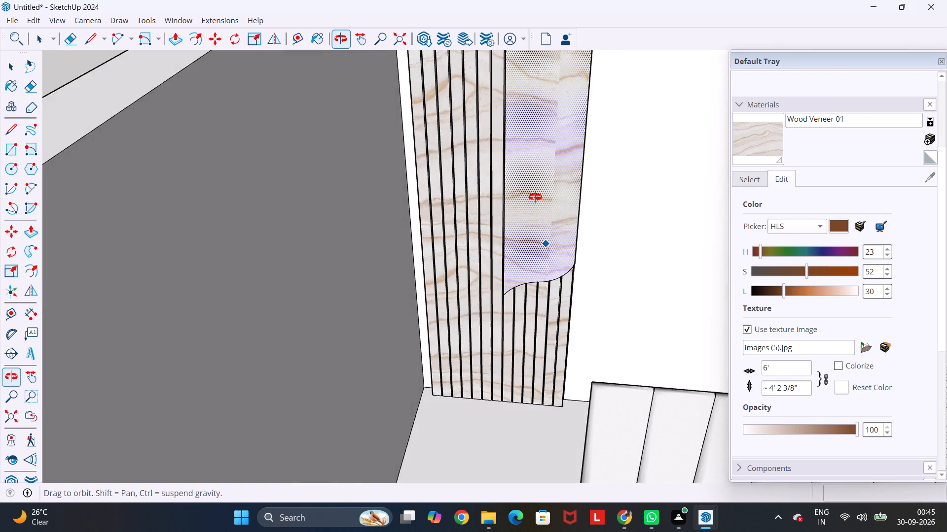
middle_click_drag(535, 197, 535, 182)
left_click(755, 185)
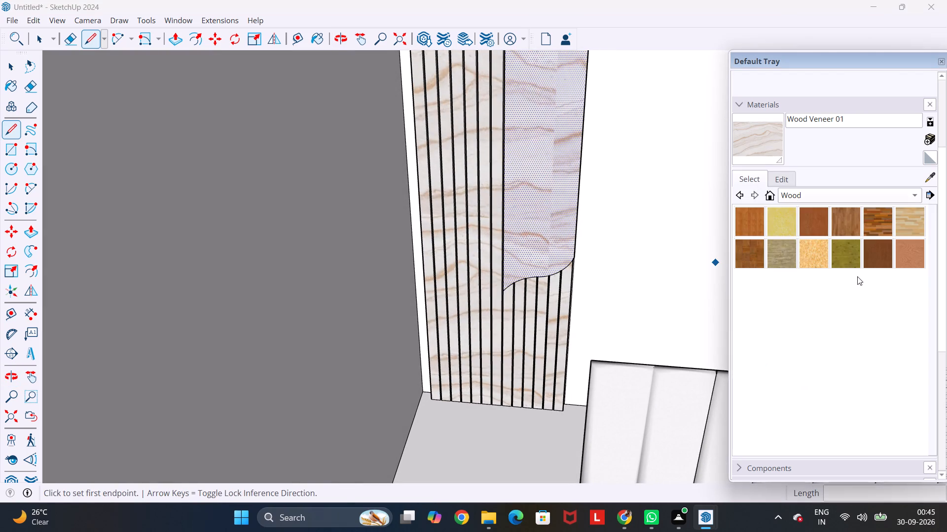
left_click(885, 254)
left_click(563, 311)
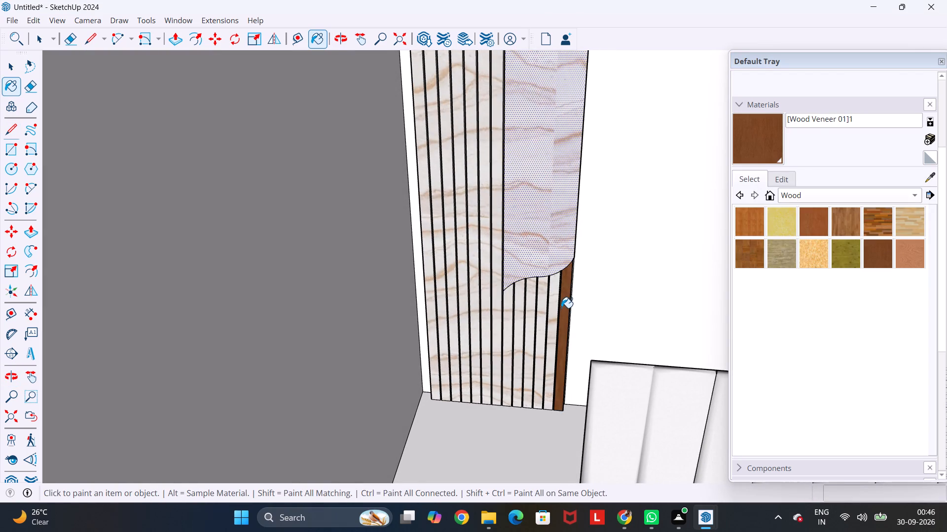
left_click(553, 311)
left_click(542, 315)
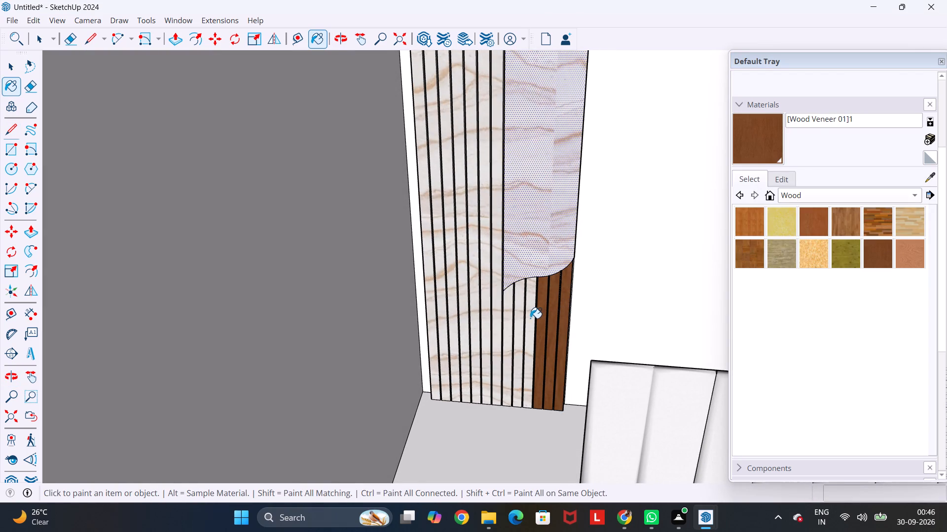
left_click(530, 318)
left_click(516, 322)
left_click(509, 328)
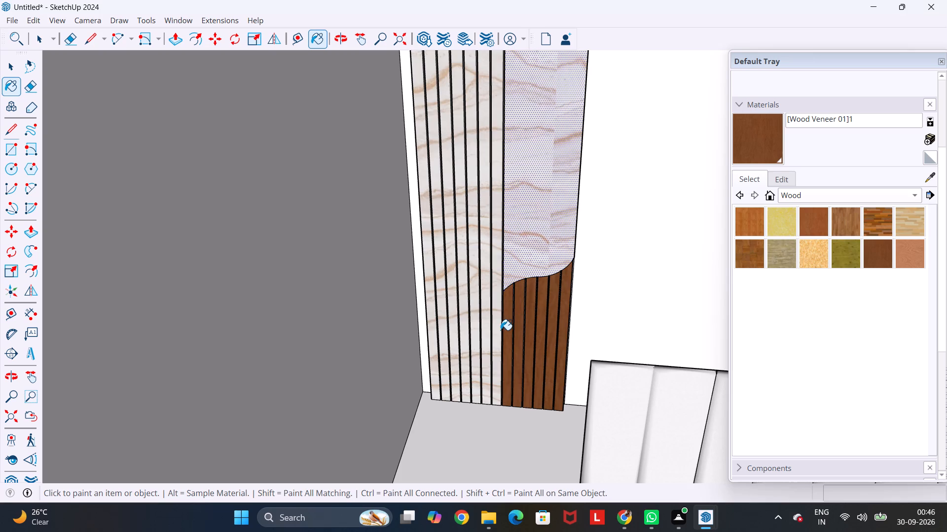
Paint the seven full-height strips beside the flat panel with the same brown wood veneer.
left_click(498, 331)
left_click(487, 333)
left_click(474, 337)
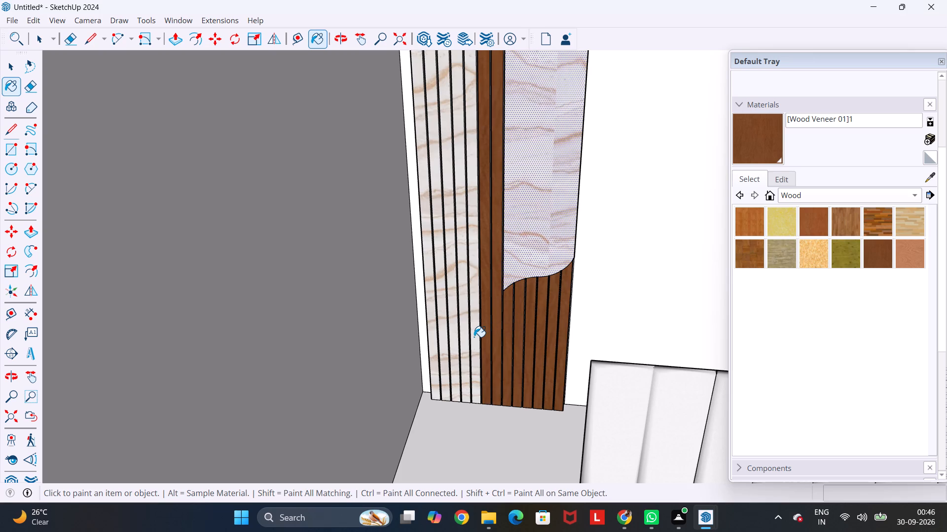
left_click(466, 337)
left_click(451, 340)
left_click(447, 342)
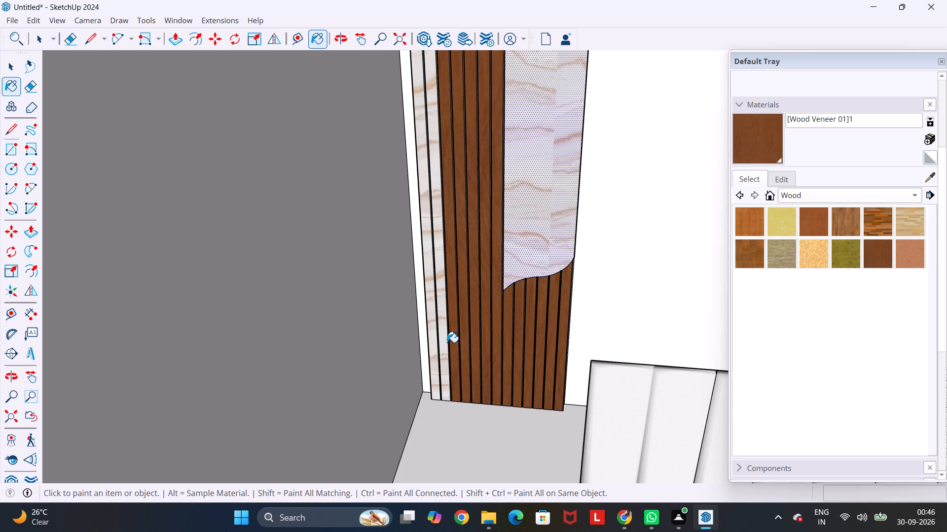
left_click(432, 345)
scroll(434, 336, "down", 9)
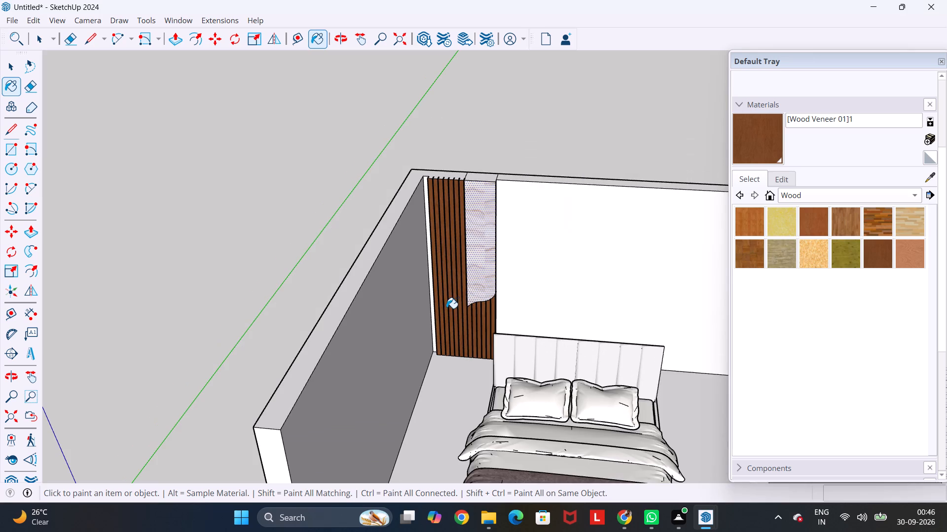
key("Escape")
key("Escape")
key("space")
Rotate and enlarge the marble-like texture on the flat face above the S-curve so its veins run diagonally.
scroll(493, 207, "up", 5)
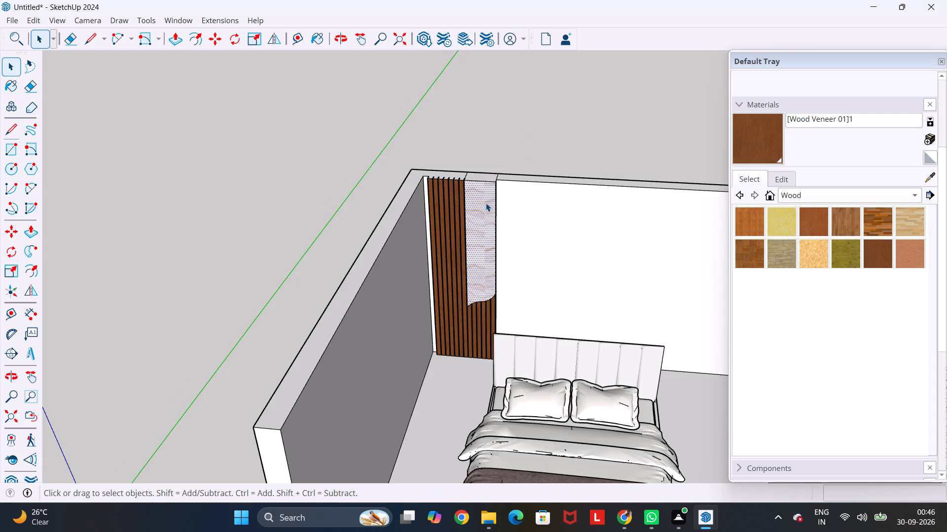
scroll(486, 203, "up", 4)
left_click(482, 203)
right_click(482, 203)
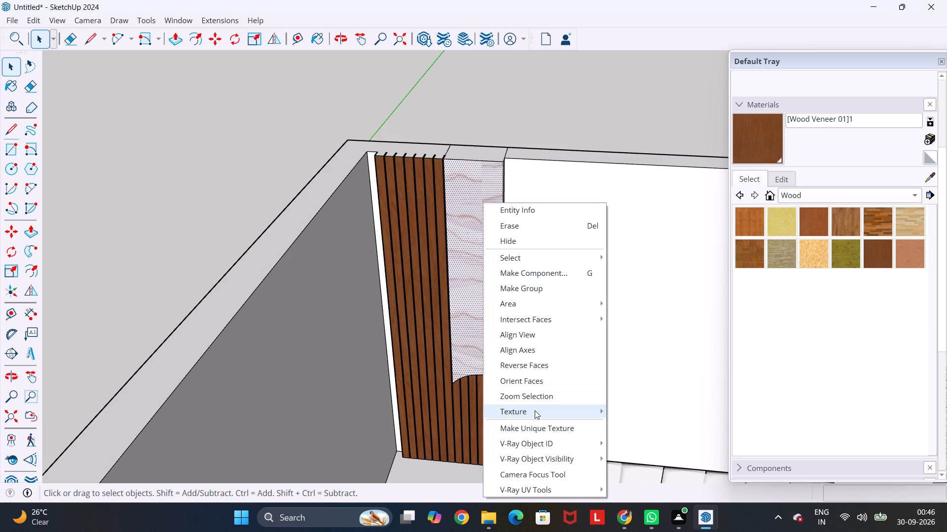
left_click(535, 412)
left_click(655, 411)
middle_click_drag(632, 348, 632, 324)
scroll(618, 313, "down", 6)
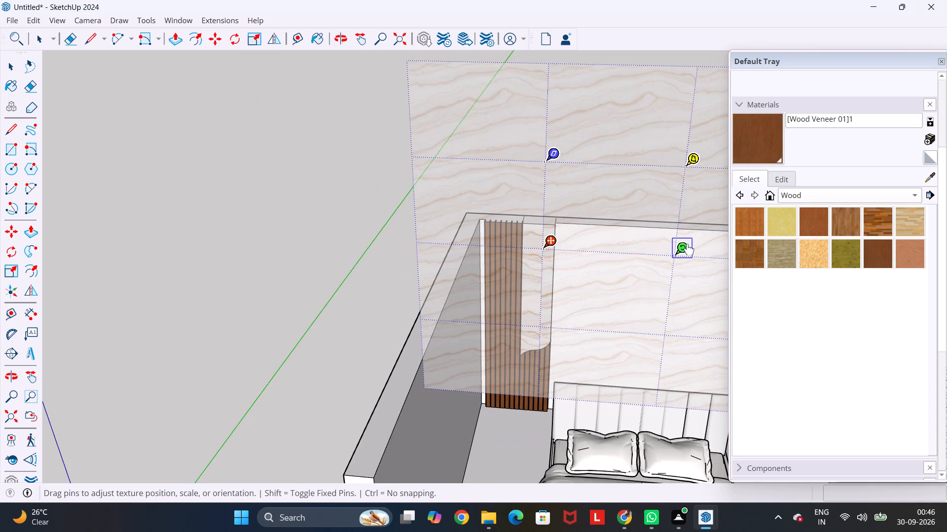
left_click_drag(690, 250, 649, 205)
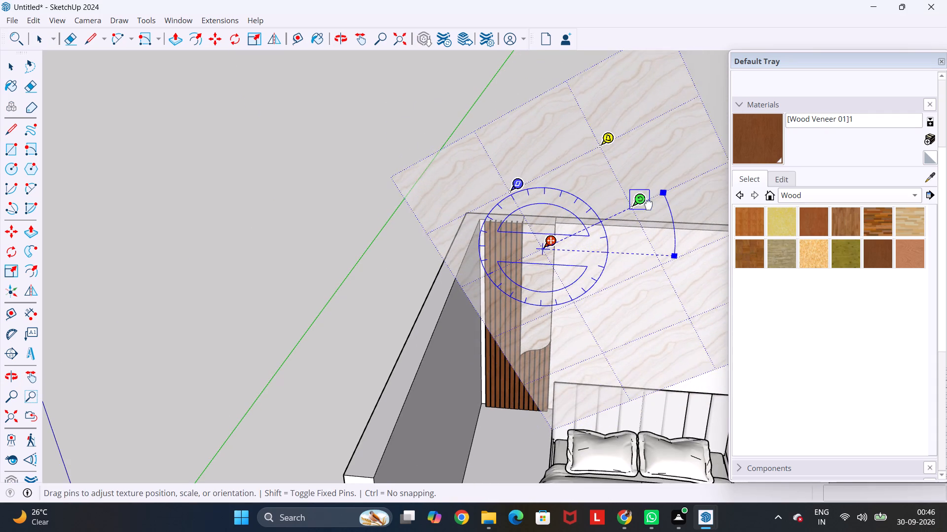
left_click_drag(649, 205, 713, 132)
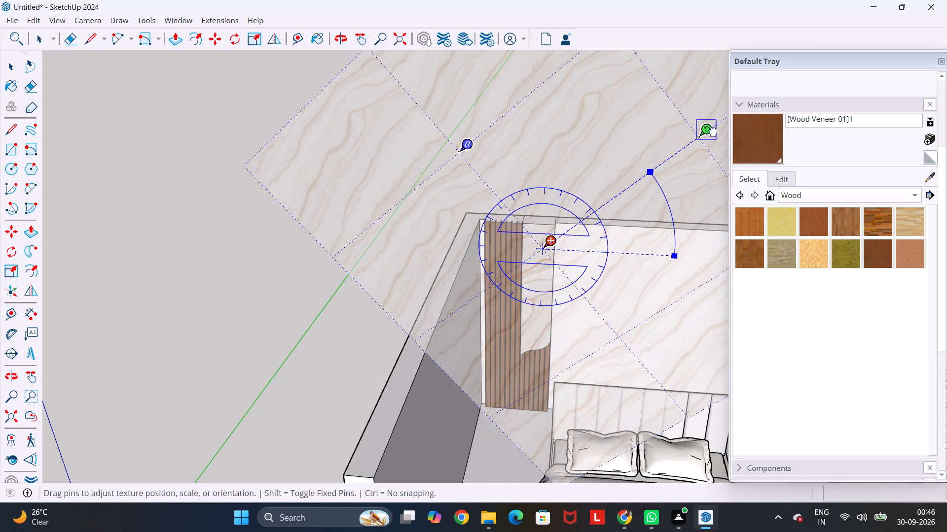
left_click_drag(713, 132, 700, 112)
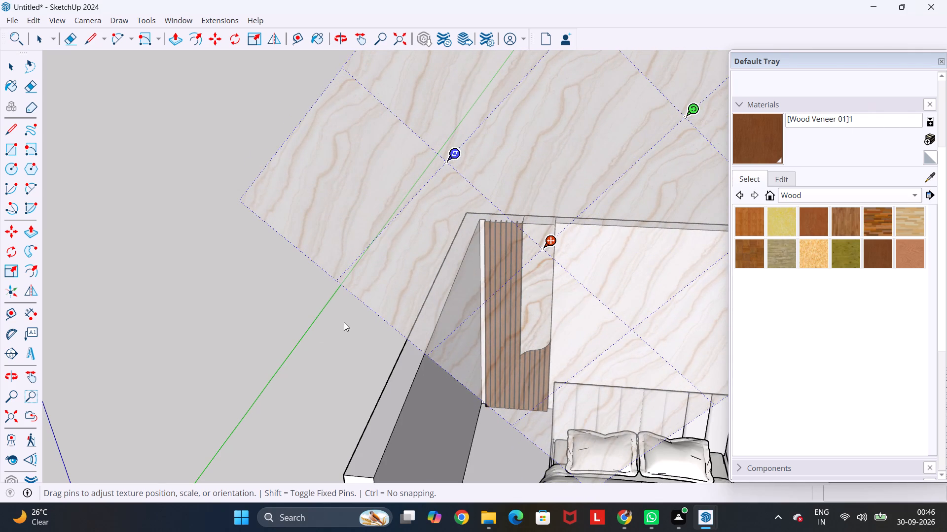
left_click(344, 323)
key("Escape")
key("space")
left_click(610, 179)
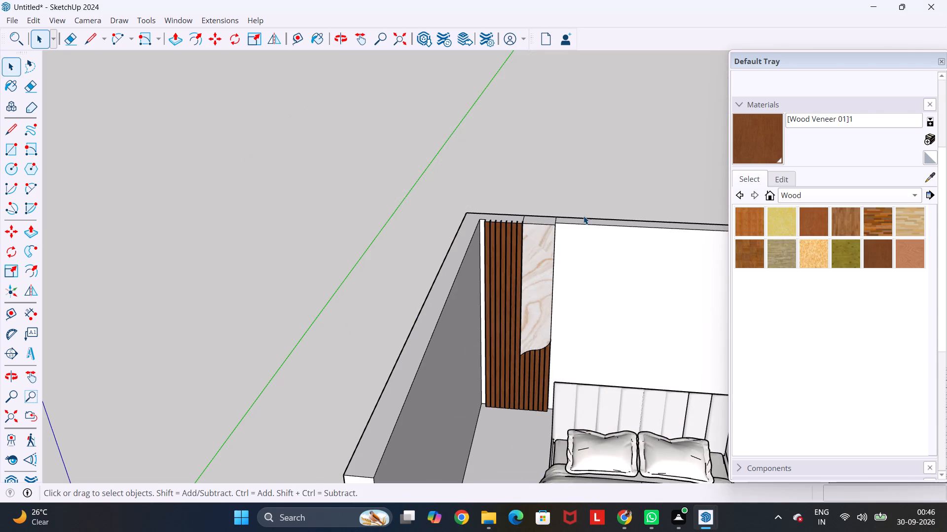
Examine the painted wood strips and marble-like panel beside the bed from far and near.
scroll(585, 217, "up", 3)
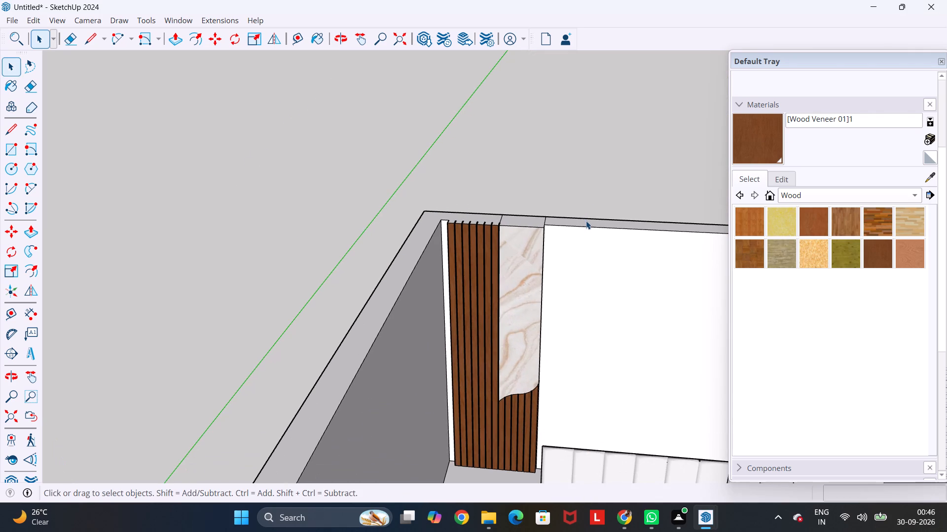
scroll(588, 233, "down", 4)
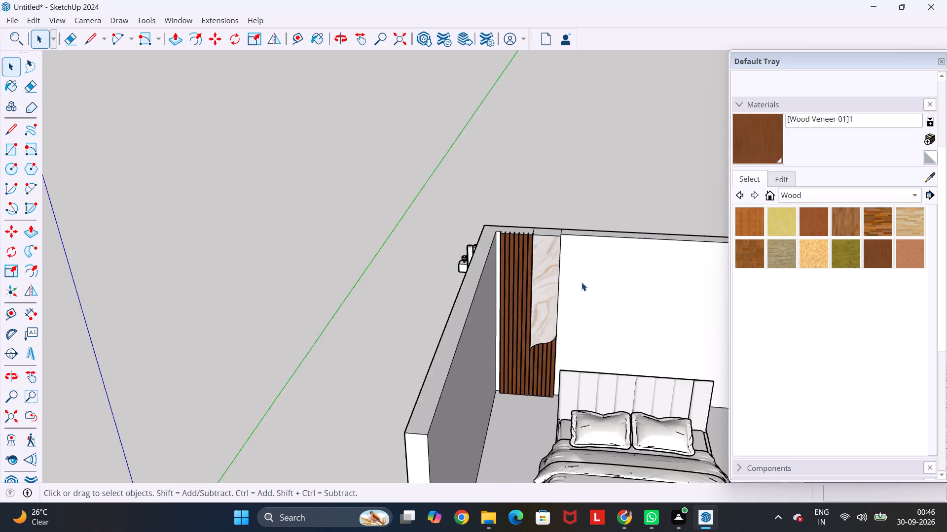
scroll(582, 282, "down", 5)
middle_click_drag(642, 314, 451, 319)
middle_click_drag(478, 359, 555, 372)
scroll(555, 372, "up", 4)
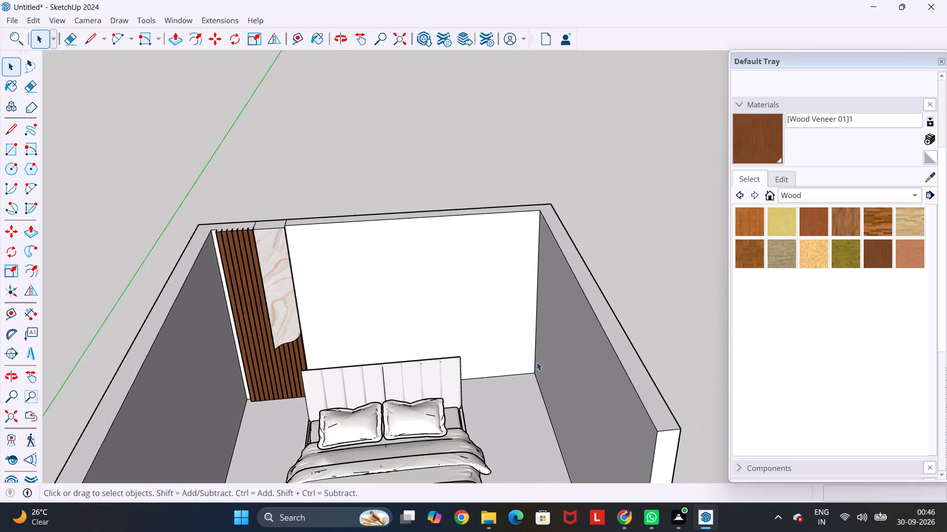
scroll(145, 375, "up", 15)
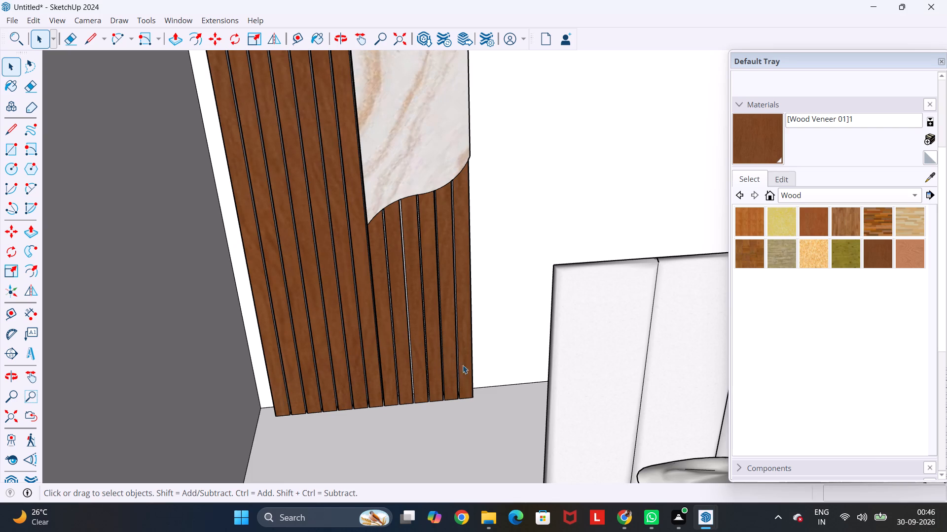
scroll(463, 358, "down", 14)
Copy the back wall's vertical corner edge opposite the wood panelling 3" inward along the wall, repeated 13 times.
middle_click_drag(584, 262, 454, 275)
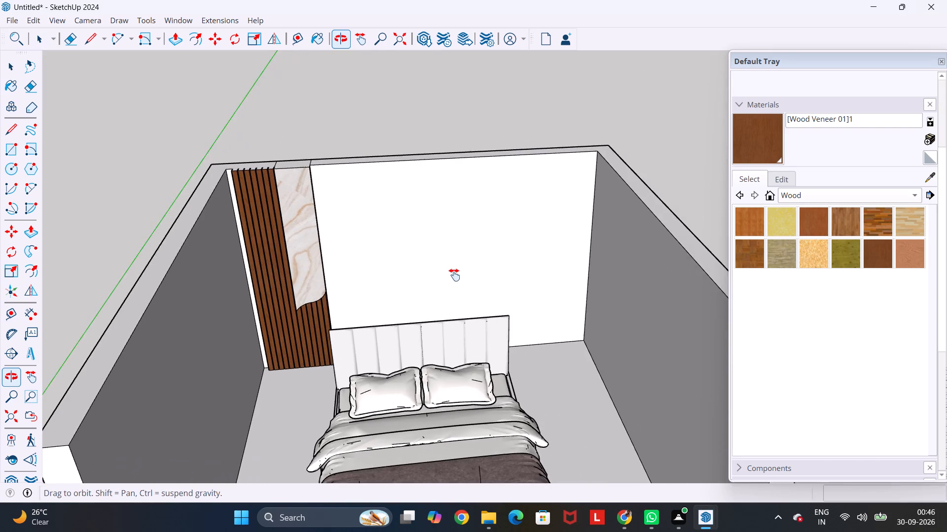
middle_click_drag(454, 275, 432, 279)
scroll(432, 279, "up", 1)
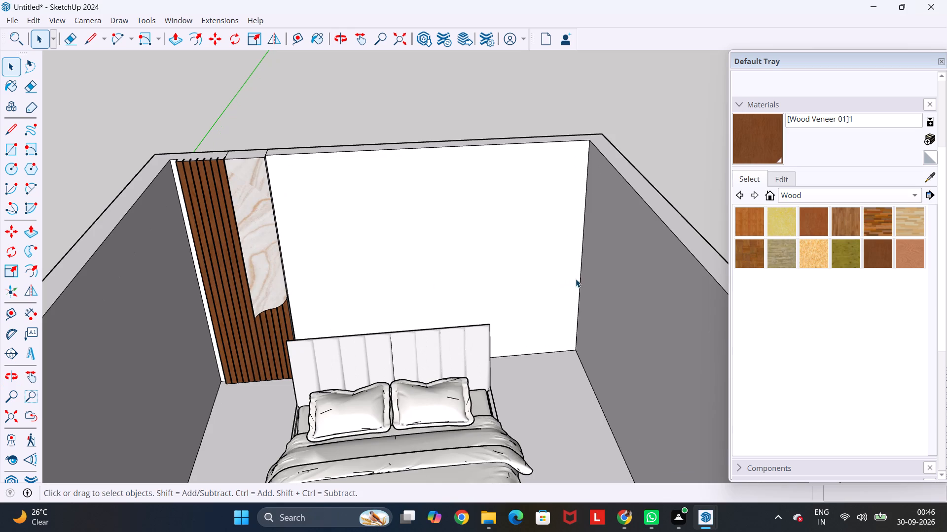
left_click(581, 276)
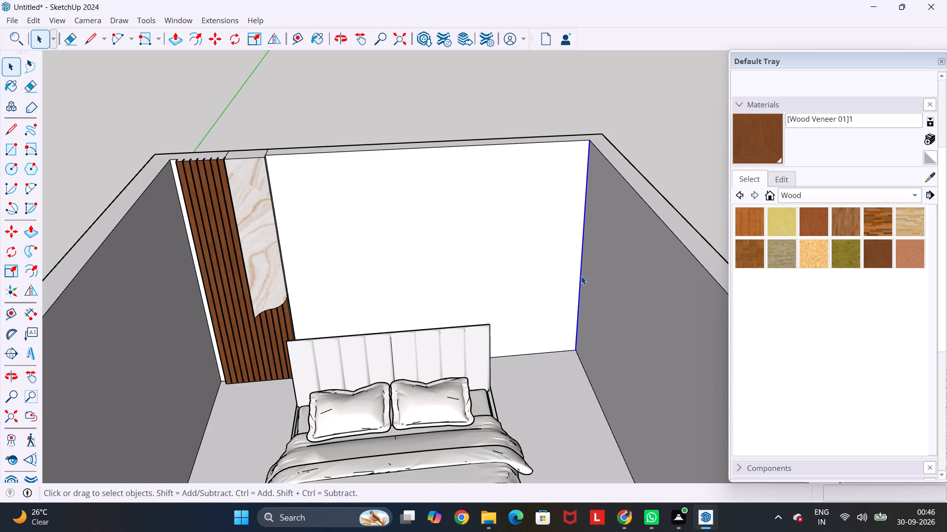
key("m")
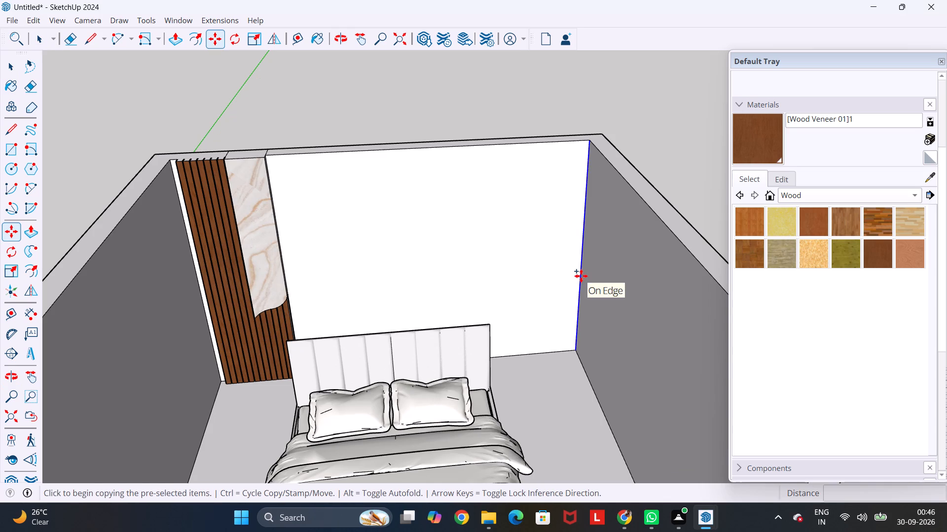
left_click(581, 276)
type("3\"")
key("Return")
type("*13")
key("Return")
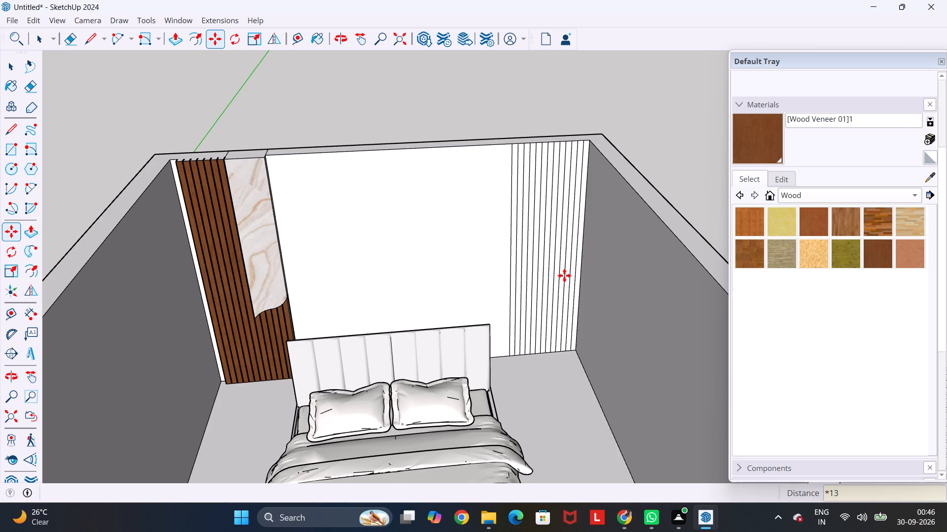
middle_click_drag(589, 221, 508, 256)
scroll(508, 256, "up", 5)
key("Escape")
key("space")
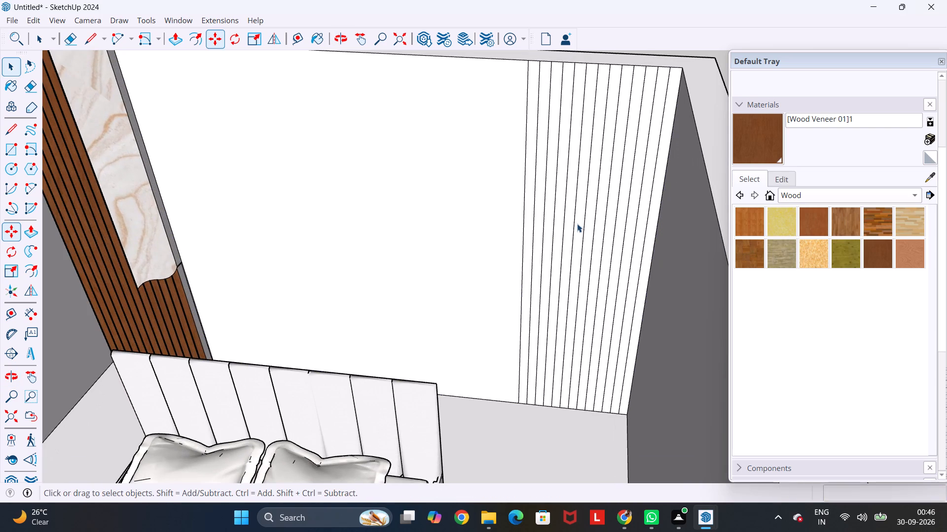
Measure the spacing between the two innermost copied vertical lines on the back wall.
scroll(533, 142, "up", 3)
key("t")
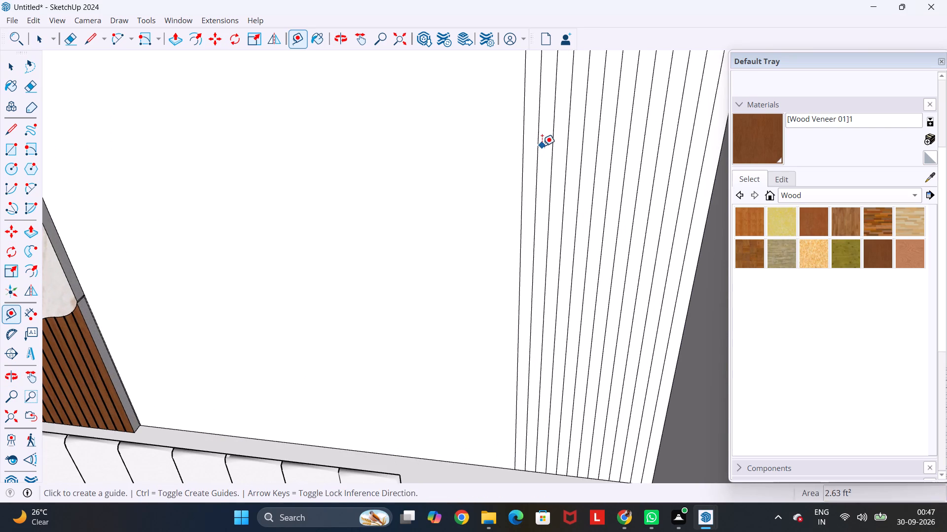
left_click(537, 144)
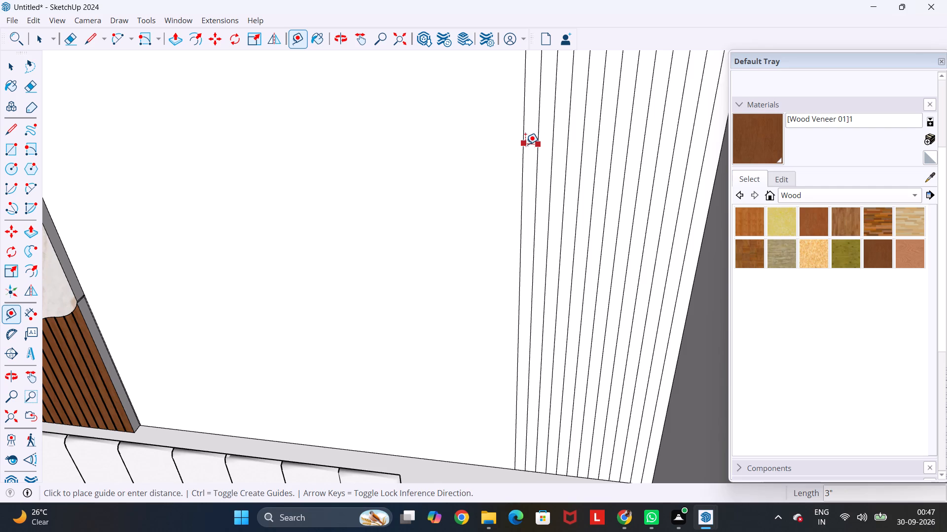
key("Escape")
key("space")
Copy the 13 vertical lines on the back wall 0.3" along the wall, away from the corner, to outline narrow grooves.
scroll(525, 144, "down", 9)
scroll(599, 112, "up", 7)
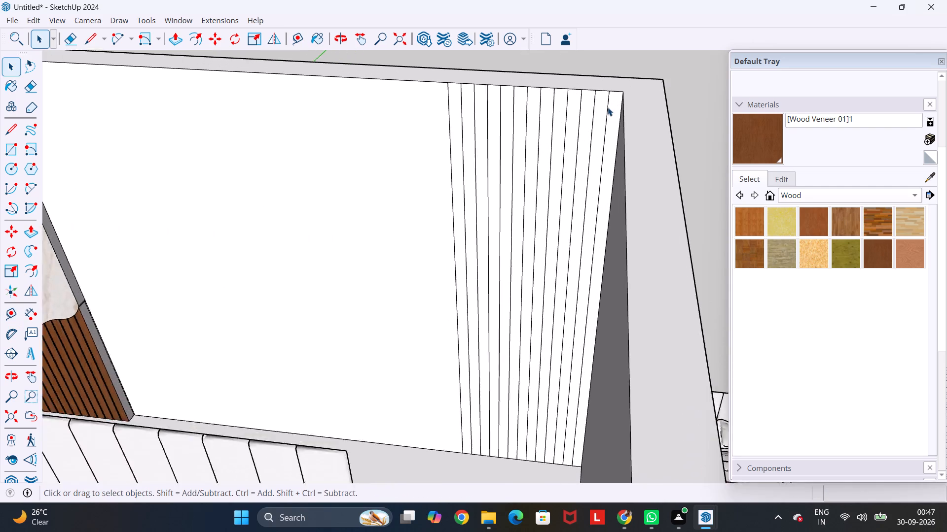
scroll(608, 107, "up", 2)
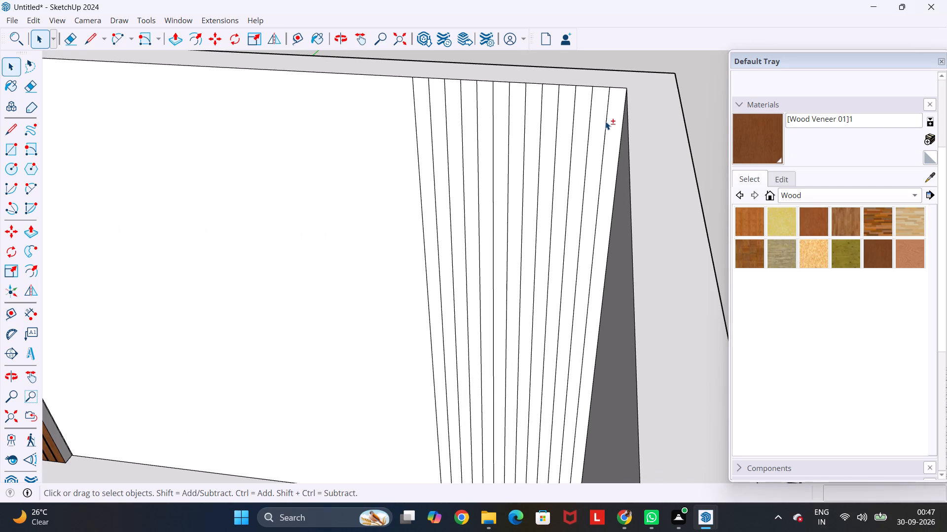
left_click(605, 121, "shift")
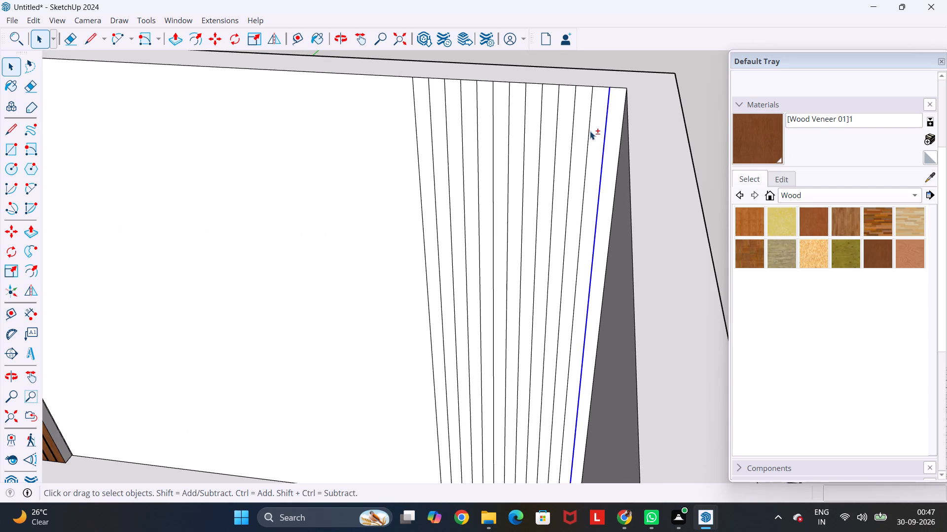
left_click(590, 131, "shift")
left_click(573, 145, "shift")
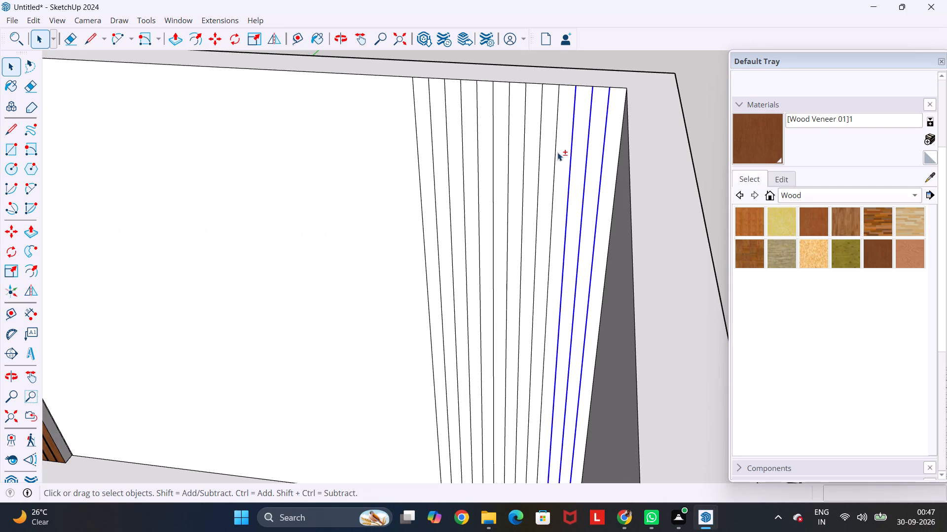
left_click(556, 152, "shift")
left_click(540, 164, "shift")
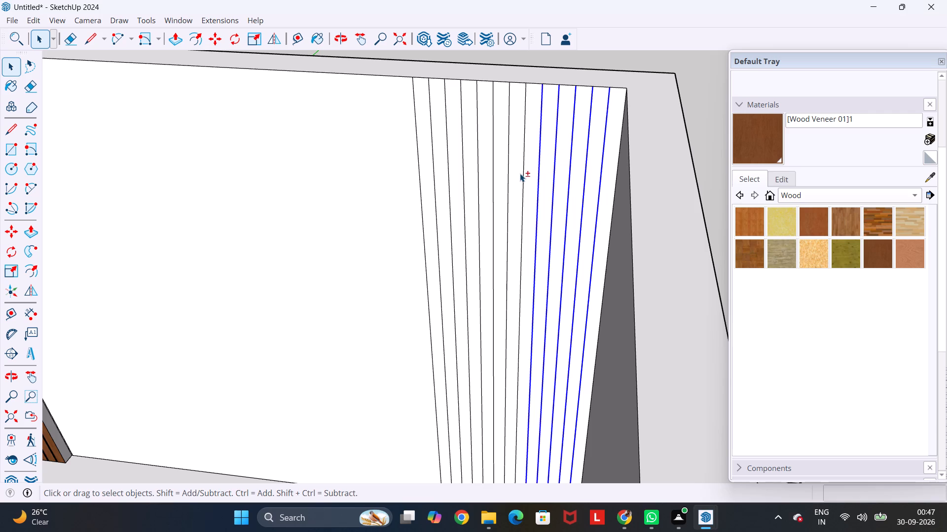
left_click(524, 173, "shift")
left_click(510, 176, "shift")
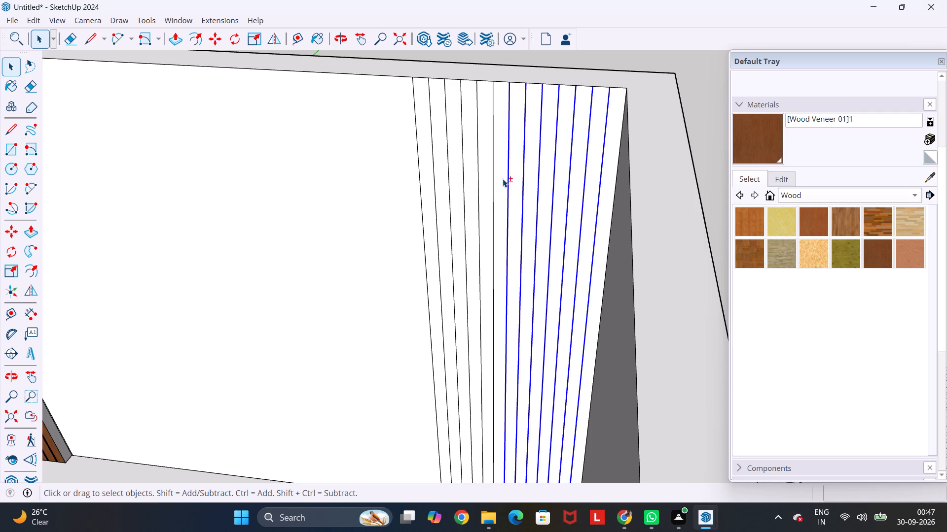
left_click(494, 187, "shift")
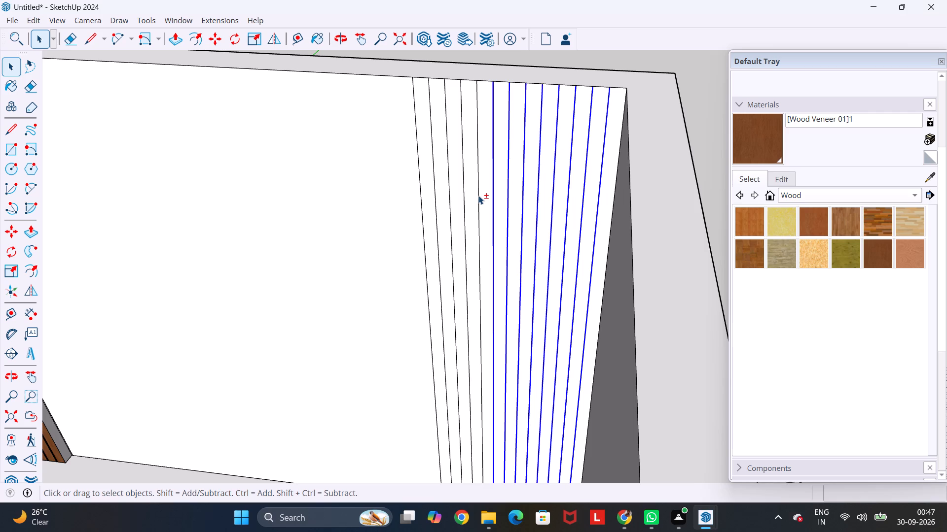
left_click(478, 196, "shift")
left_click(466, 203, "shift")
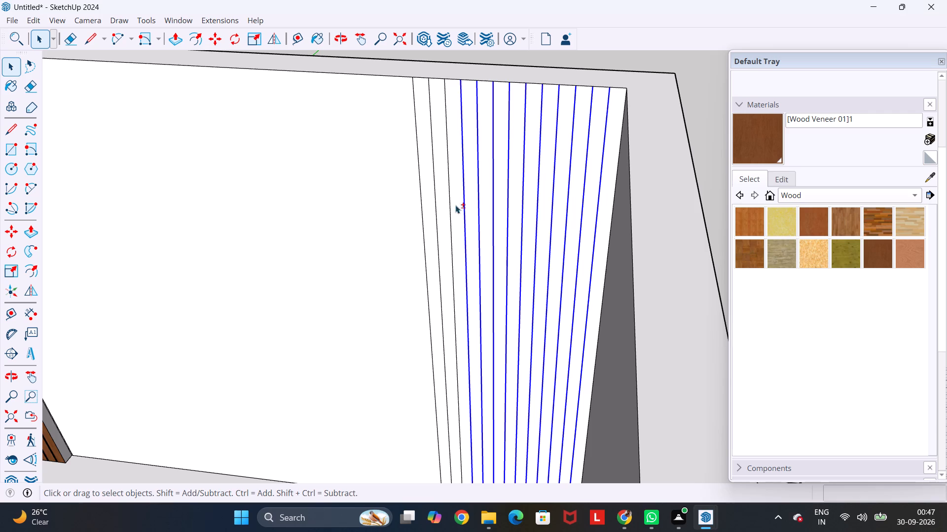
left_click(449, 209, "shift")
left_click(437, 212, "shift")
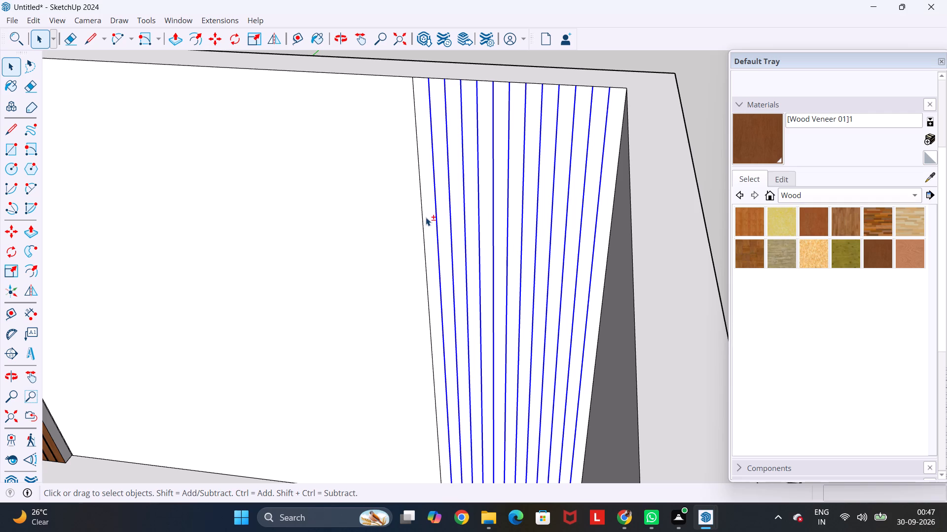
left_click(422, 218, "shift")
key("m")
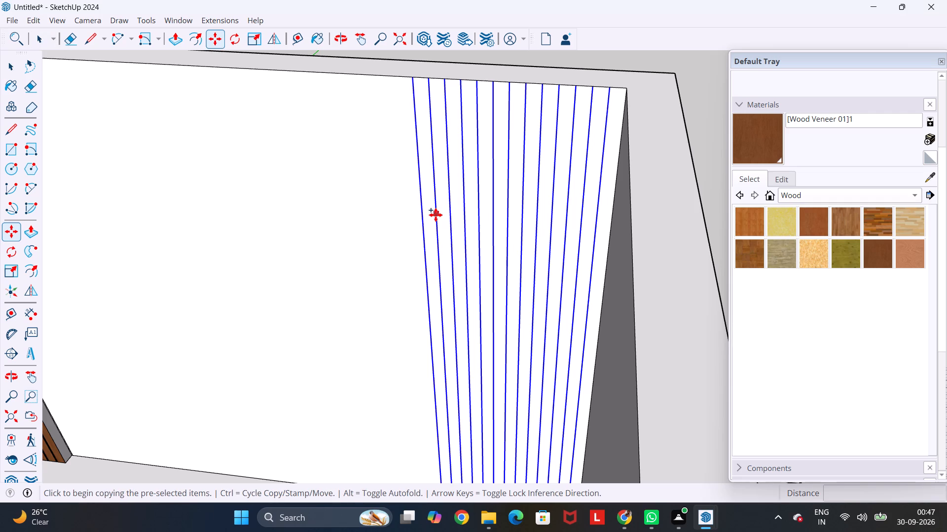
left_click(436, 215)
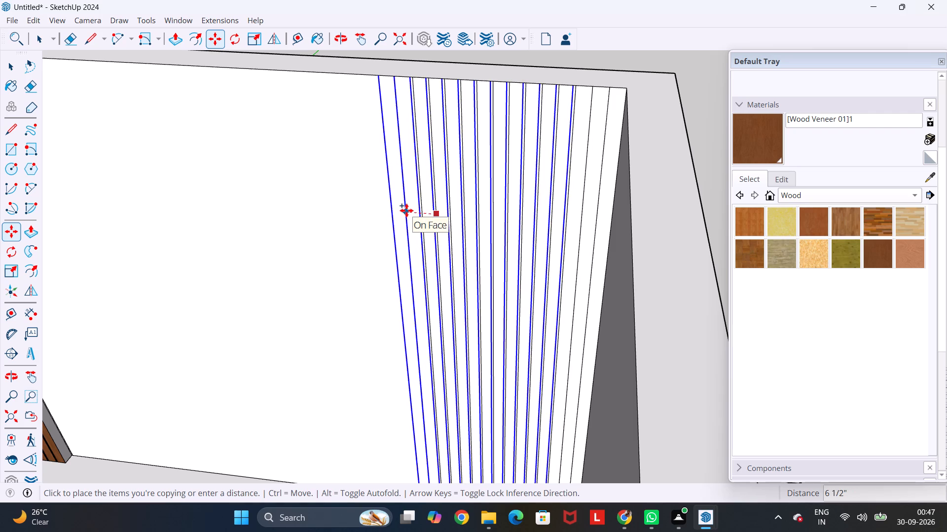
type("0.3\"")
key("Return")
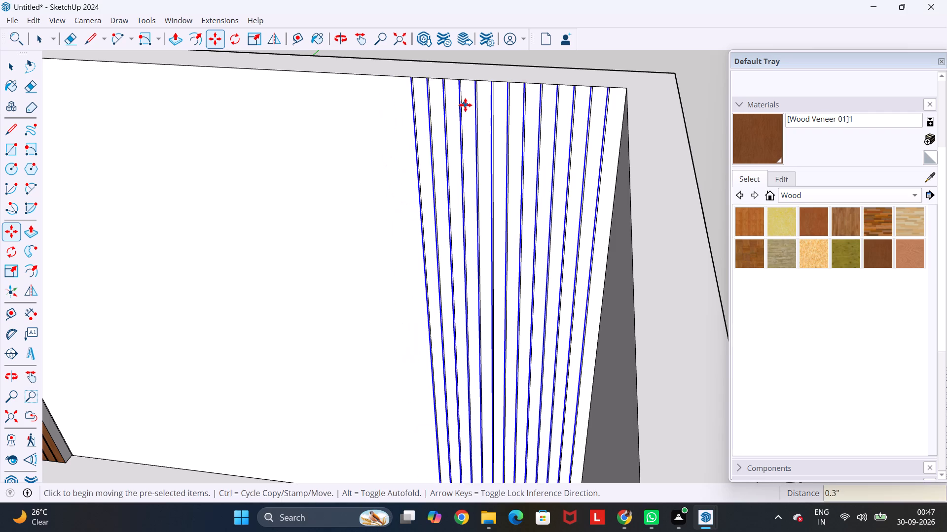
key("Escape")
key("space")
Push/Pull six consecutive wide strips out 3" from the back wall, starting with the one beside the corner strip.
scroll(598, 101, "up", 3)
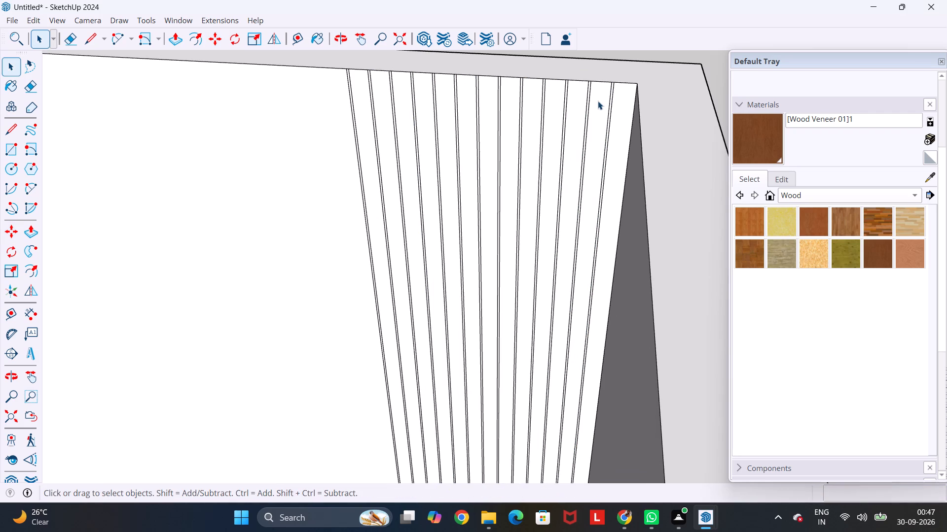
scroll(597, 101, "down", 11)
middle_click_drag(145, 223, 284, 83)
scroll(284, 83, "up", 5)
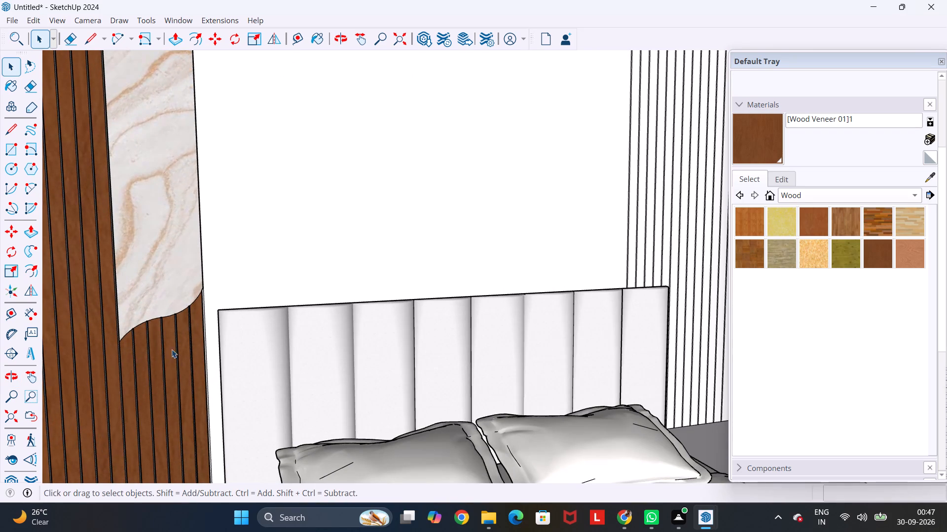
scroll(290, 275, "down", 4)
middle_click_drag(585, 248, 582, 248)
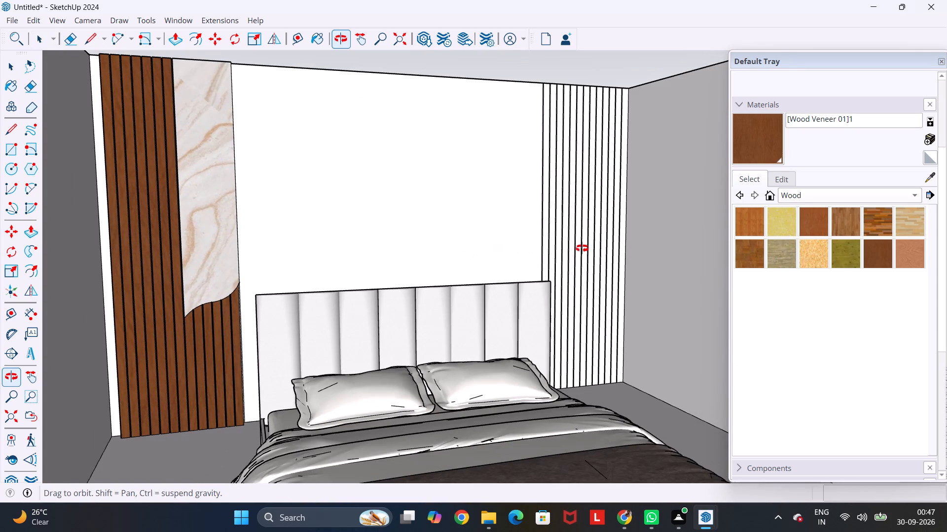
middle_click_drag(582, 248, 468, 296)
scroll(608, 267, "up", 7)
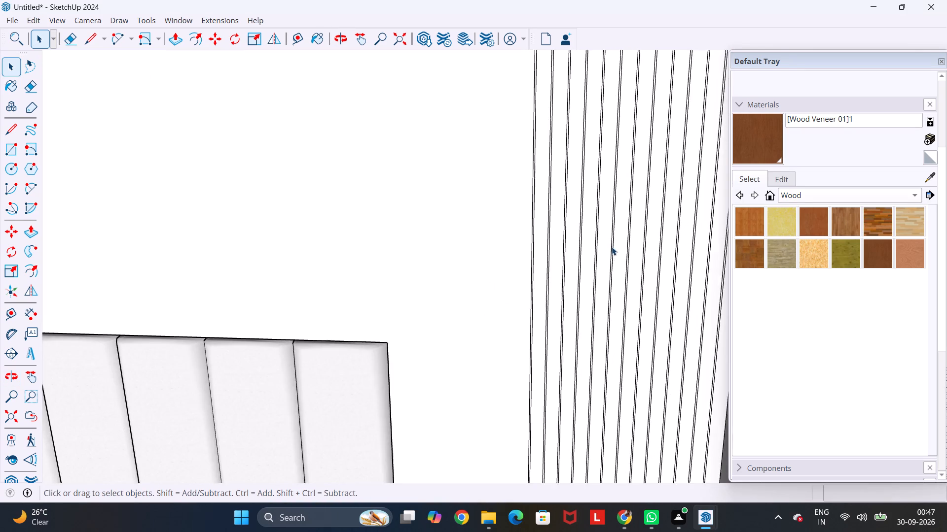
scroll(611, 244, "down", 5)
key("p")
scroll(666, 237, "up", 4)
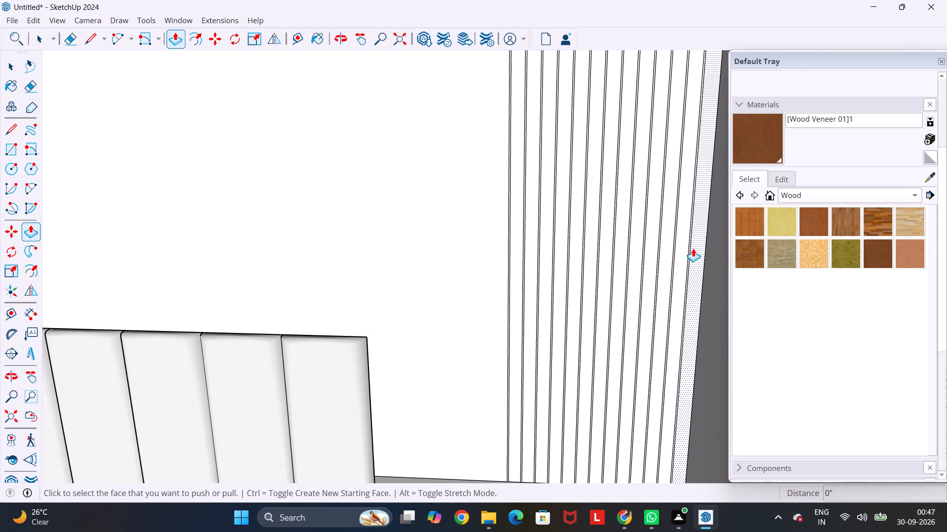
left_click(680, 251)
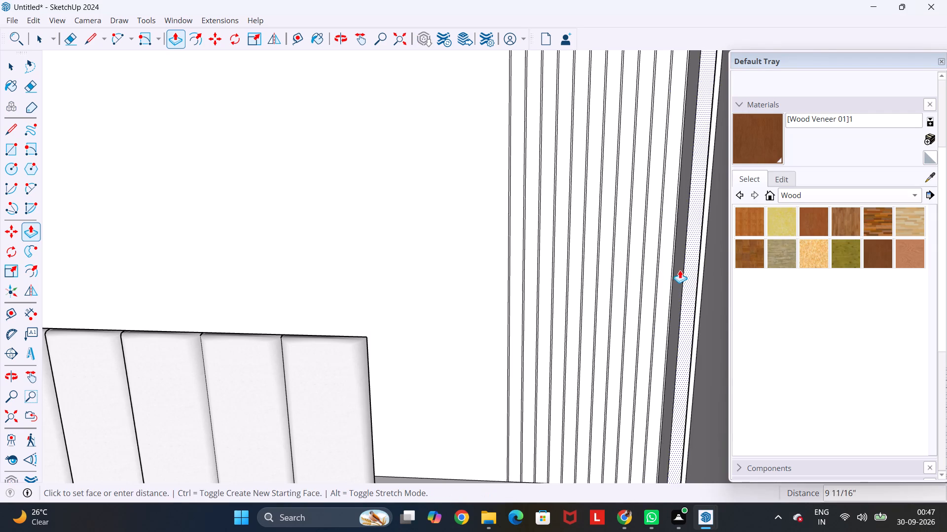
type("3\"")
key("Return")
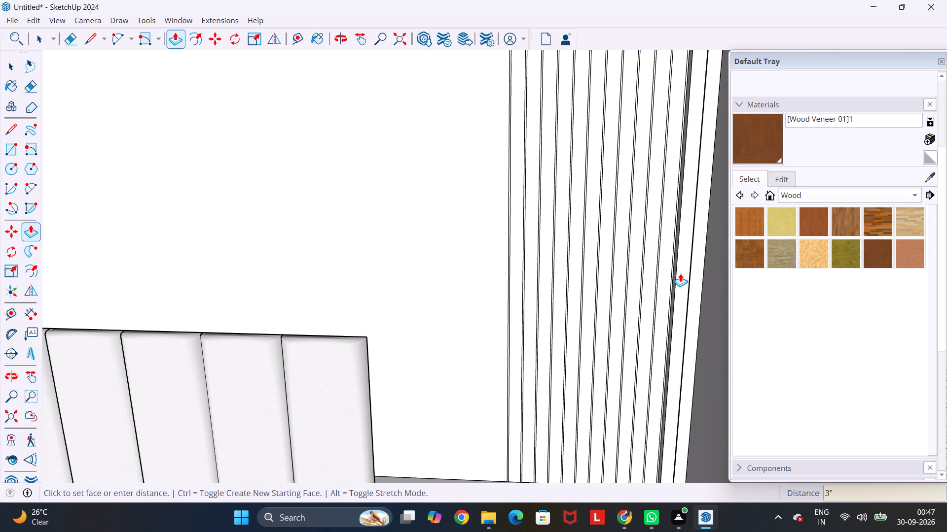
double_click(665, 282)
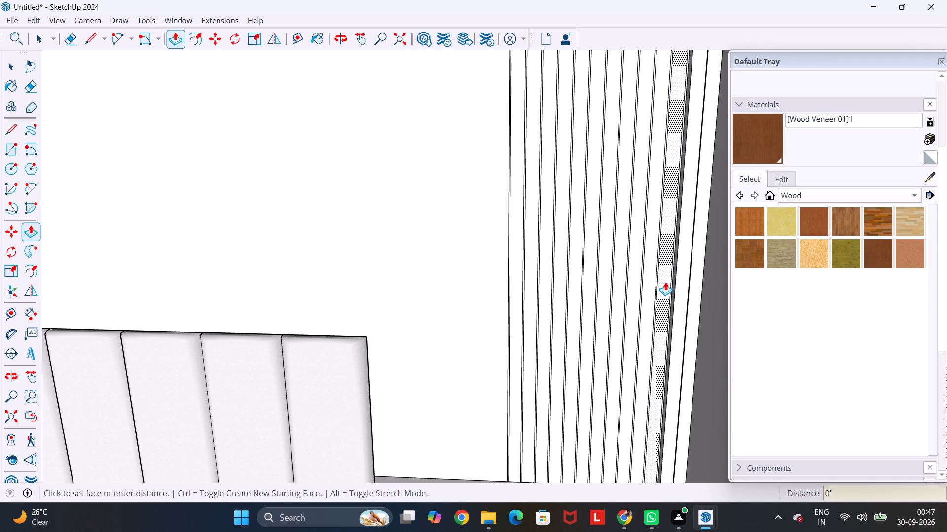
double_click(651, 293)
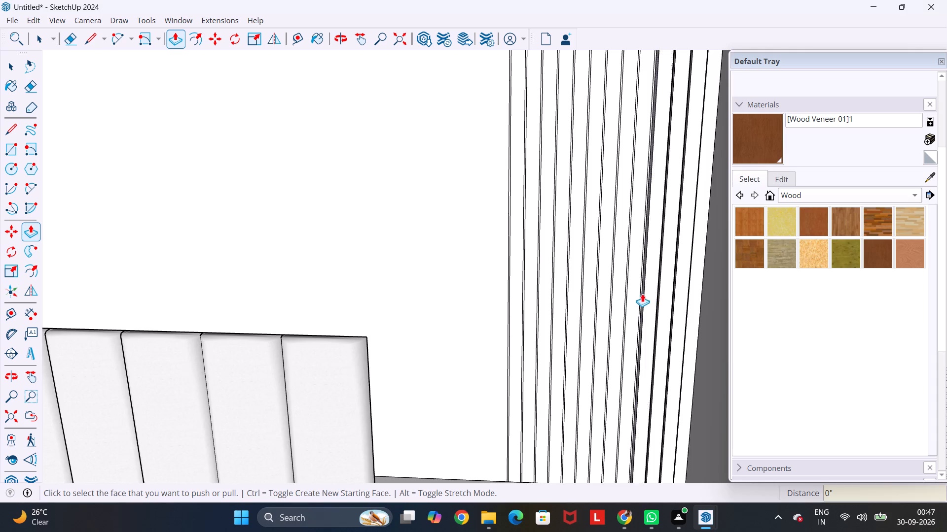
scroll(634, 296, "up", 5)
double_click(634, 296)
double_click(602, 314)
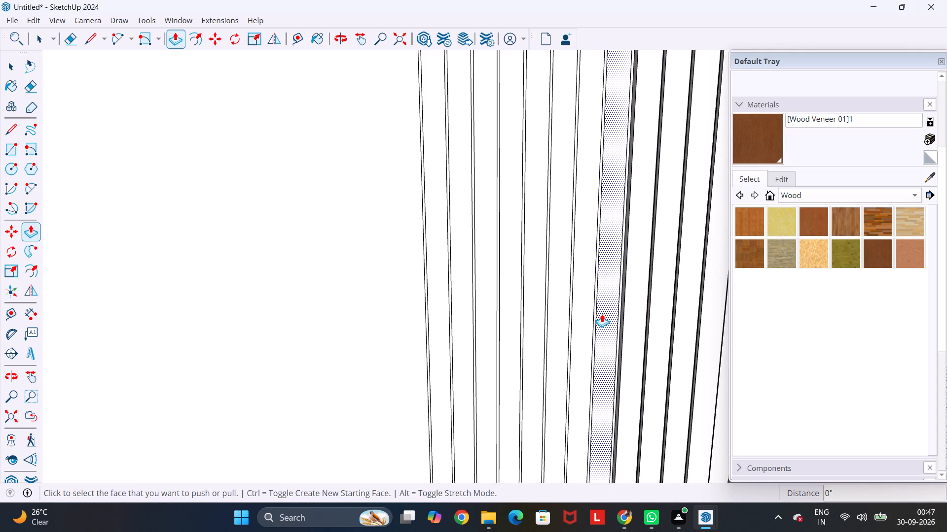
double_click(584, 310)
scroll(583, 309, "down", 4)
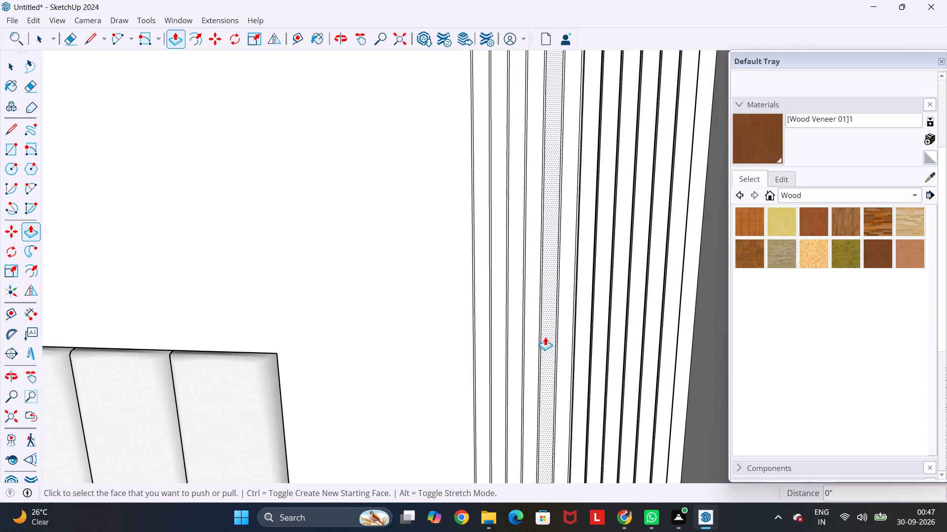
middle_click_drag(538, 340, 647, 363)
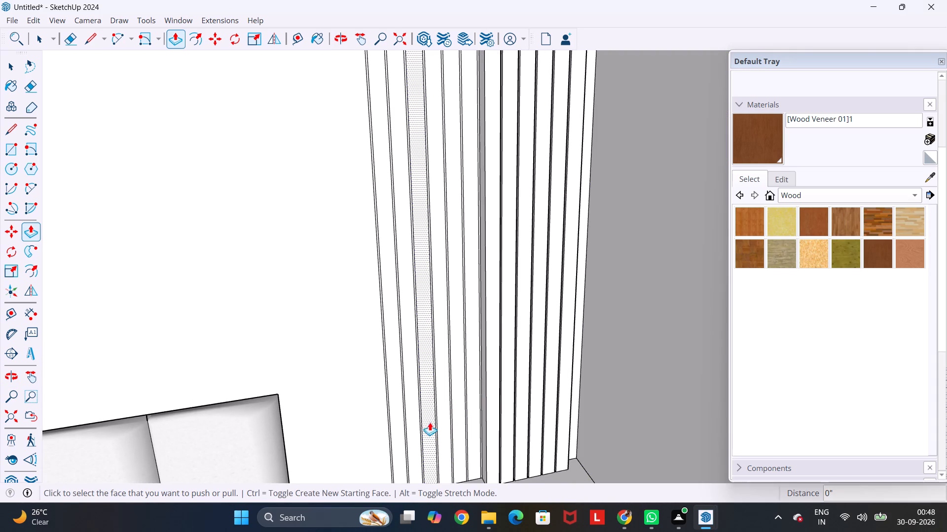
scroll(424, 362, "down", 3)
key("Escape")
key("space")
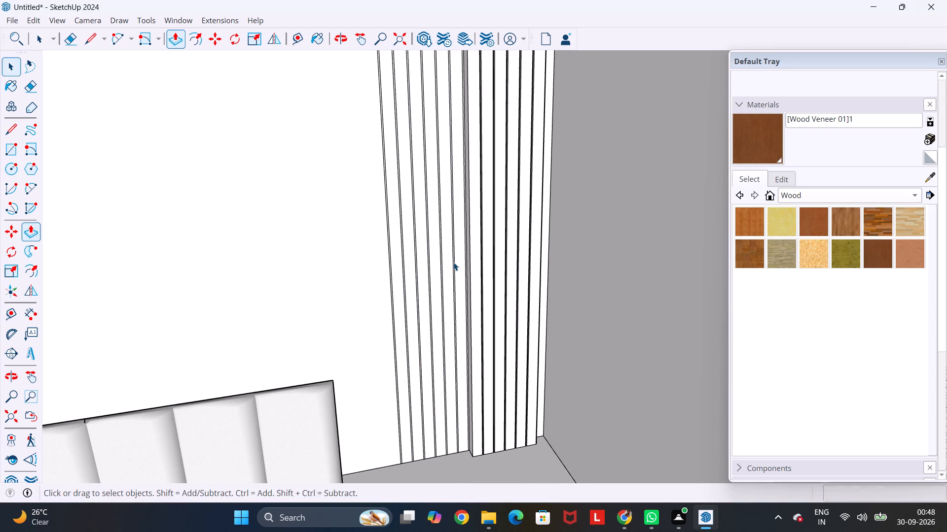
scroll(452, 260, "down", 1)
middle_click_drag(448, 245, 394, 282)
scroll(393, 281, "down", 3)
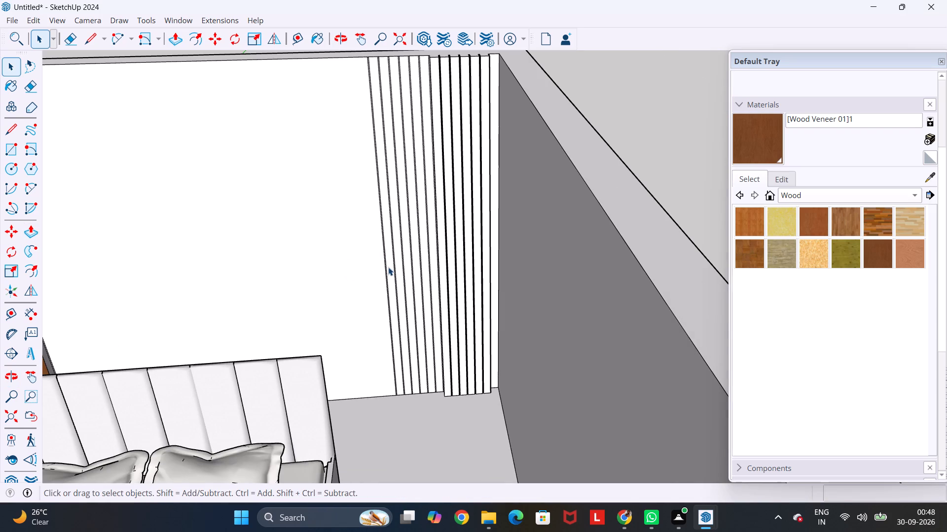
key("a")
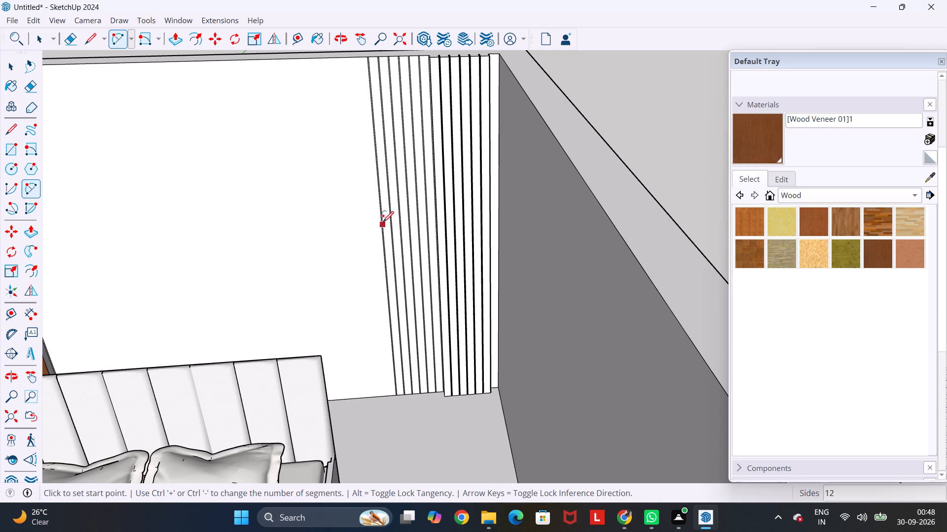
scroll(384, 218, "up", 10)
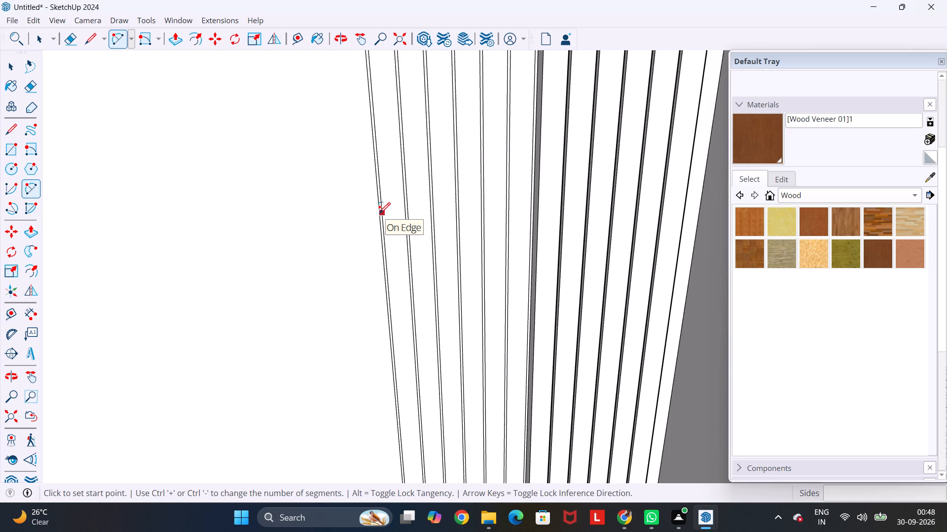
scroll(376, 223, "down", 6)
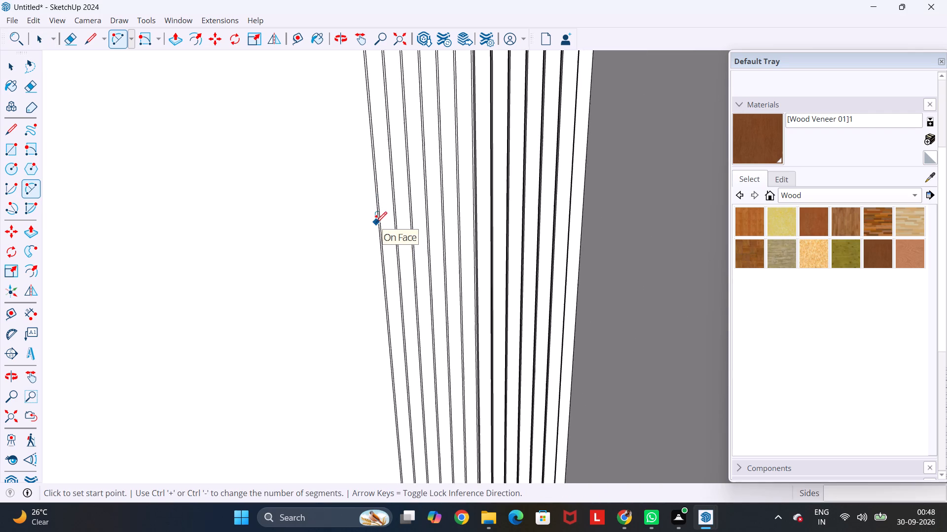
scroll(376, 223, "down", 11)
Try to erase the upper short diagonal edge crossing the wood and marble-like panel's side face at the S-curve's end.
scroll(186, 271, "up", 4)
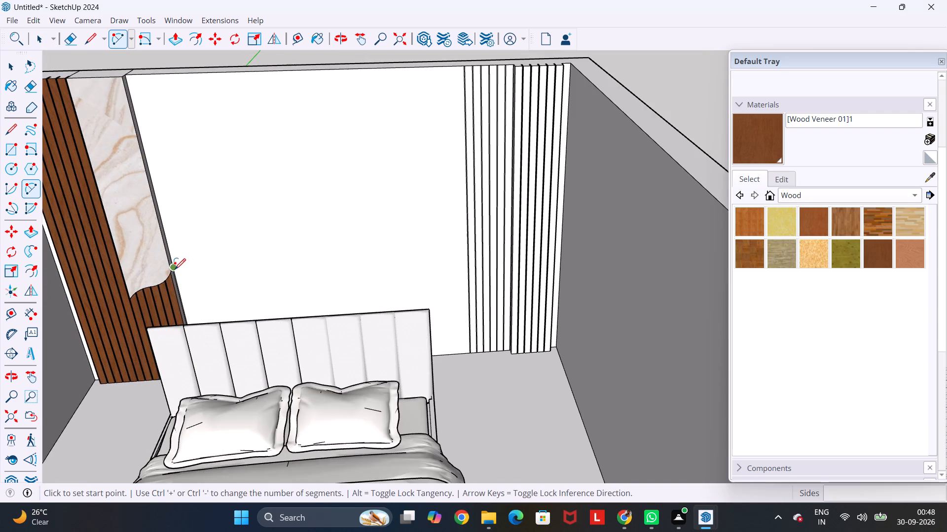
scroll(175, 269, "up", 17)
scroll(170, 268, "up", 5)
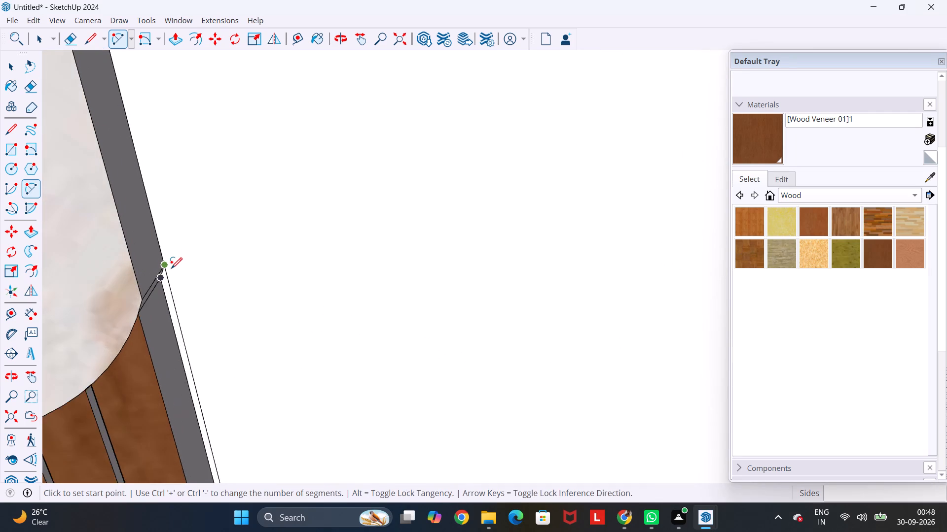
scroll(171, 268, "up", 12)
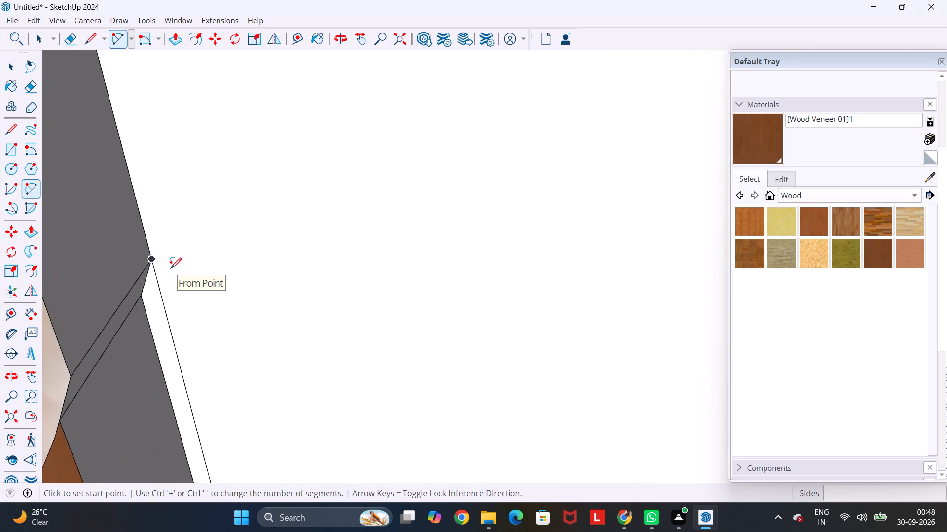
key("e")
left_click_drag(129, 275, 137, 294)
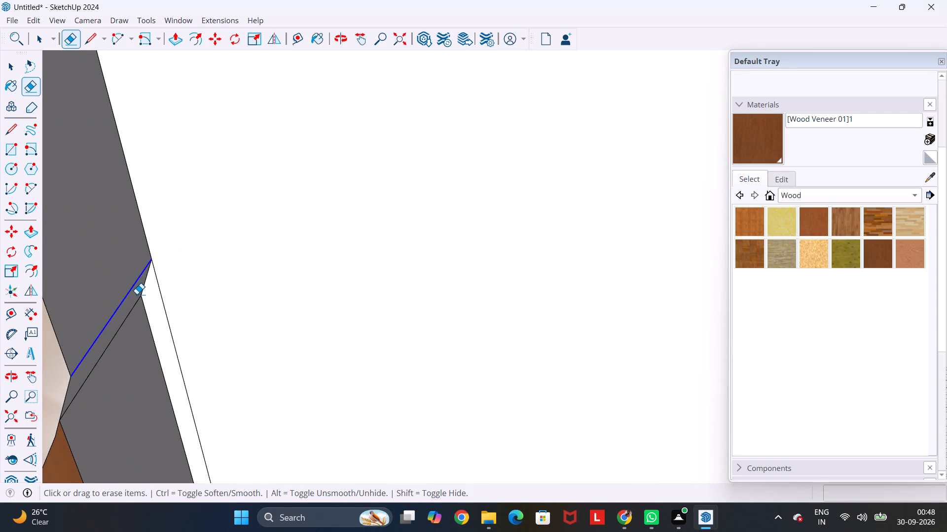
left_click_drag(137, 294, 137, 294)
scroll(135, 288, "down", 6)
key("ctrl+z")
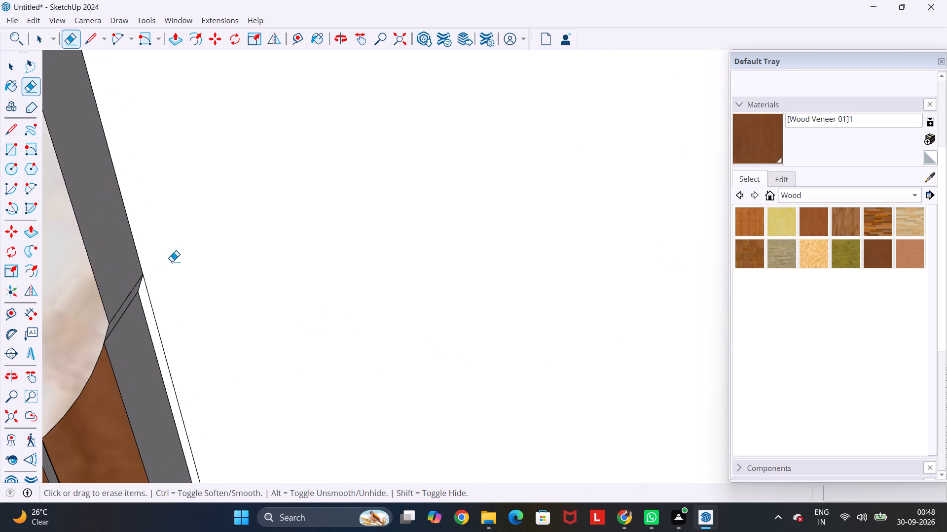
Draw a line about 9' 8 3/8" long across the back wall from the S-curve's upper end to the first groove line opposite.
scroll(172, 262, "up", 2)
key("l")
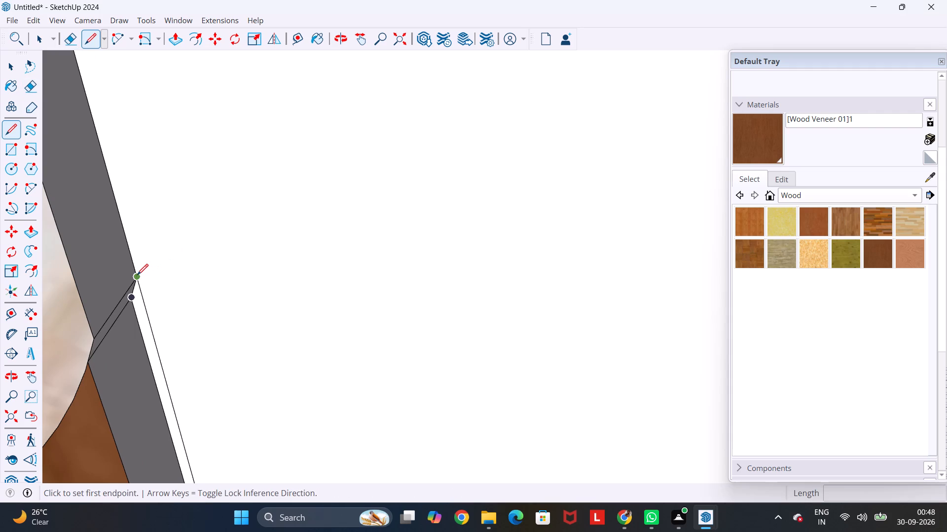
left_click(136, 277)
scroll(136, 275, "down", 20)
scroll(136, 275, "down", 5)
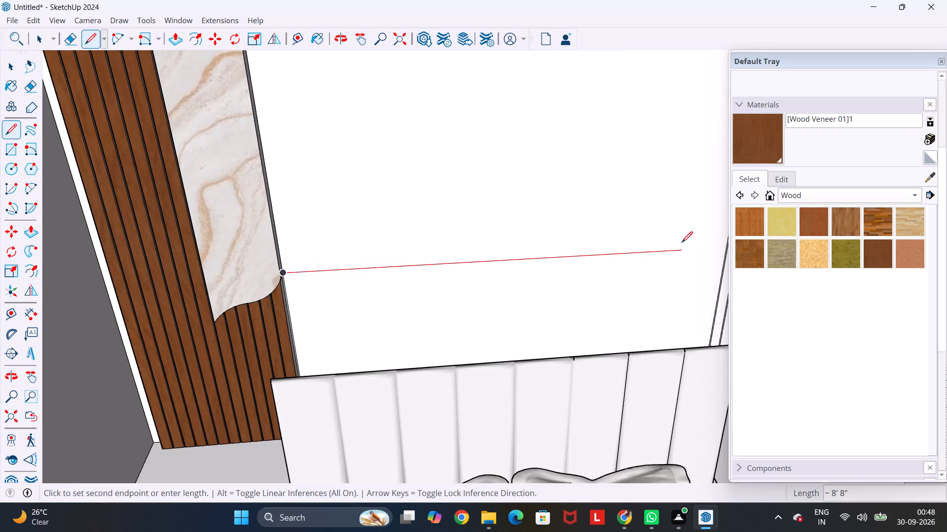
scroll(682, 242, "down", 6)
left_click(704, 243)
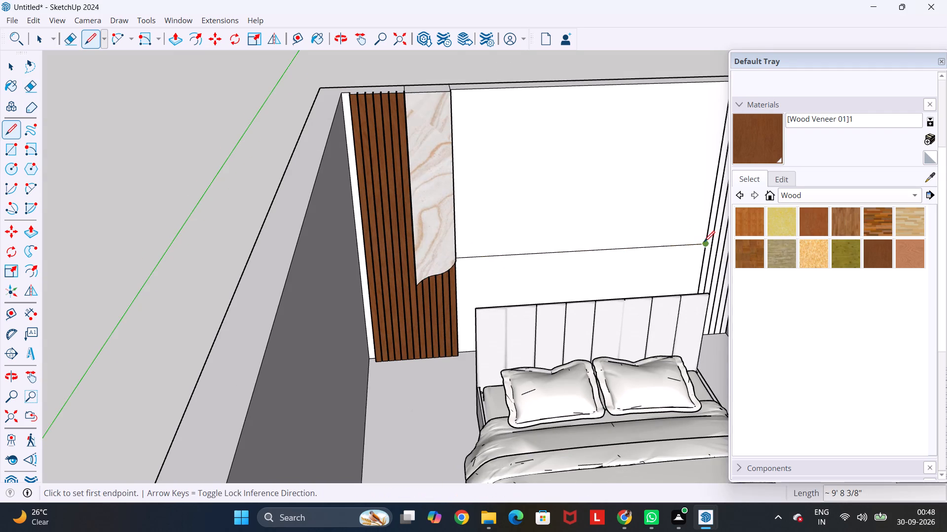
key("Escape")
key("space")
Draw a line about 12' 8 11/16" long from the S-curve's lower tip across the wall to the opposite raised strips' inner edge.
middle_click_drag(677, 234, 573, 243)
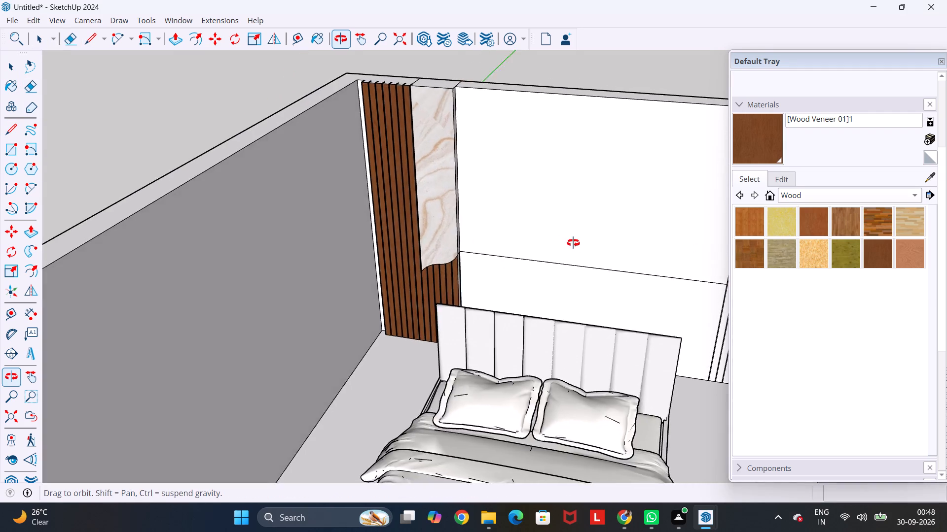
middle_click_drag(573, 243, 659, 246)
middle_click_drag(656, 243, 492, 226, "shift")
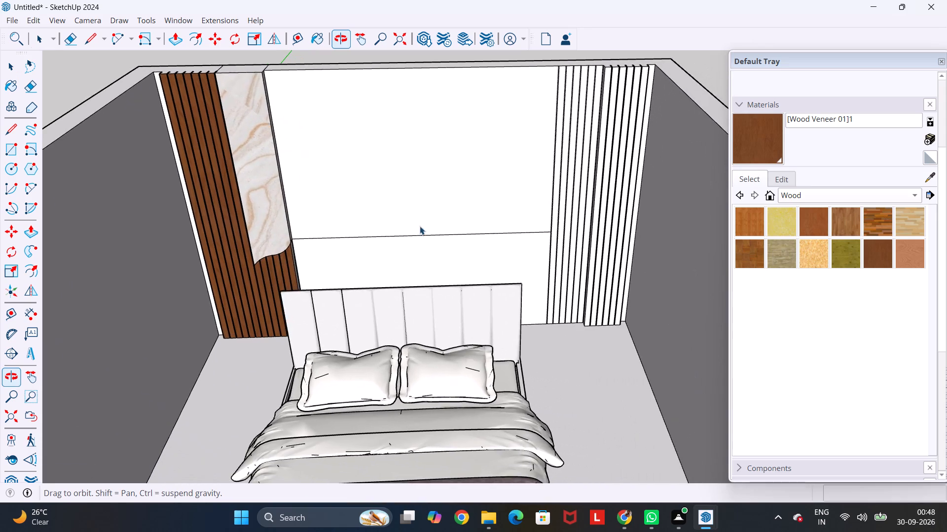
scroll(297, 258, "up", 5)
key("l")
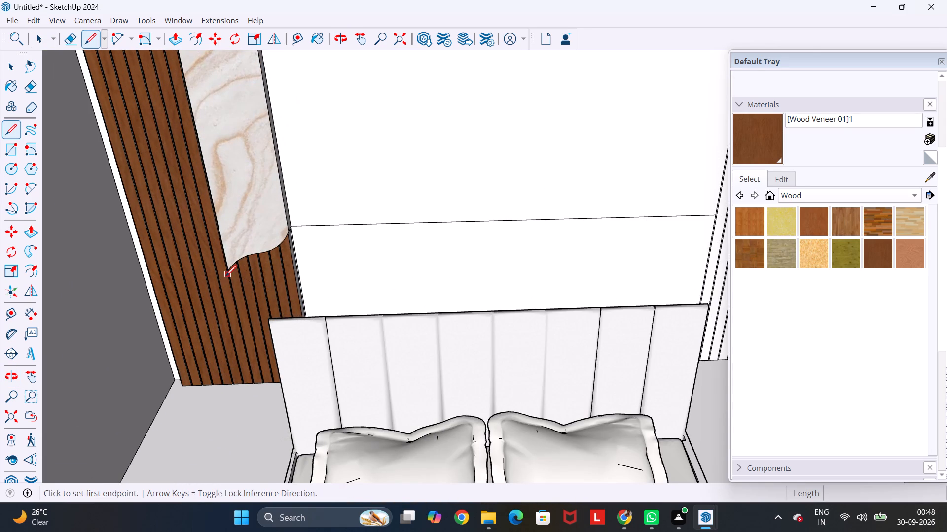
left_click(229, 272)
scroll(410, 266, "down", 6)
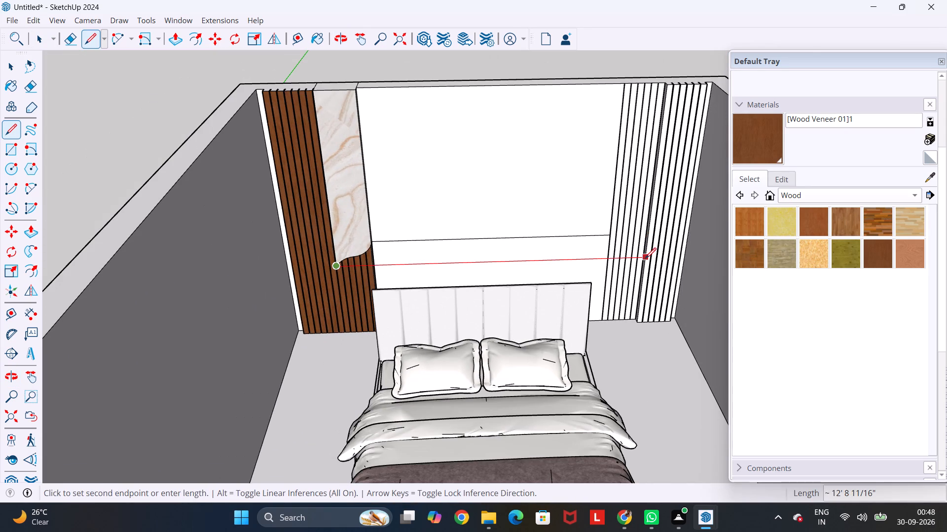
left_click(646, 258)
key("Escape")
key("space")
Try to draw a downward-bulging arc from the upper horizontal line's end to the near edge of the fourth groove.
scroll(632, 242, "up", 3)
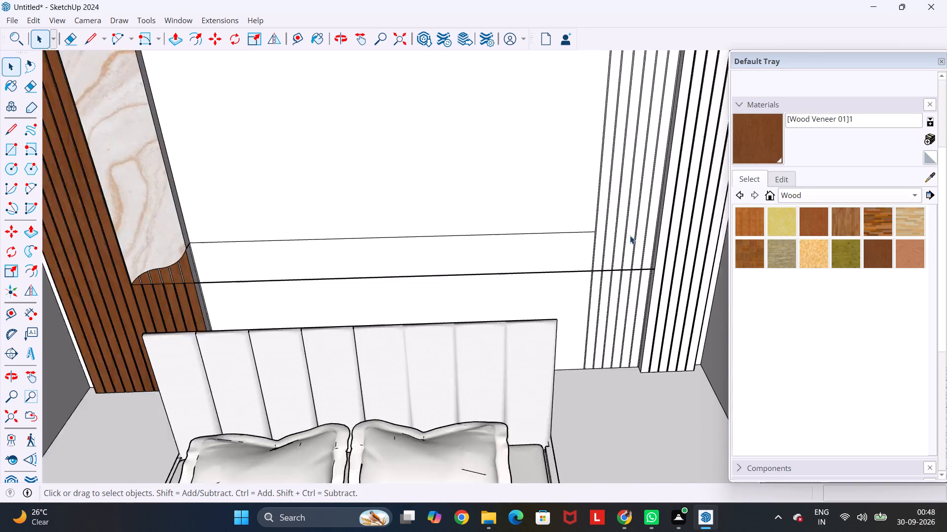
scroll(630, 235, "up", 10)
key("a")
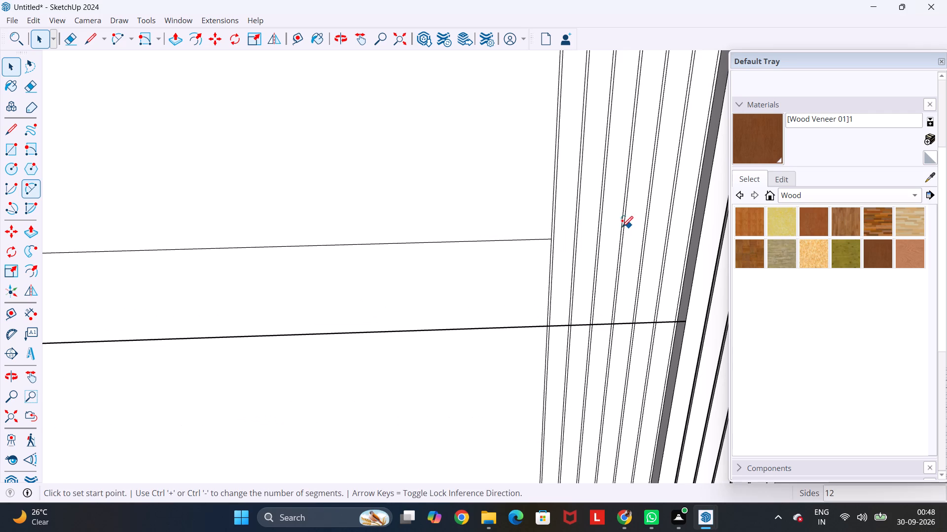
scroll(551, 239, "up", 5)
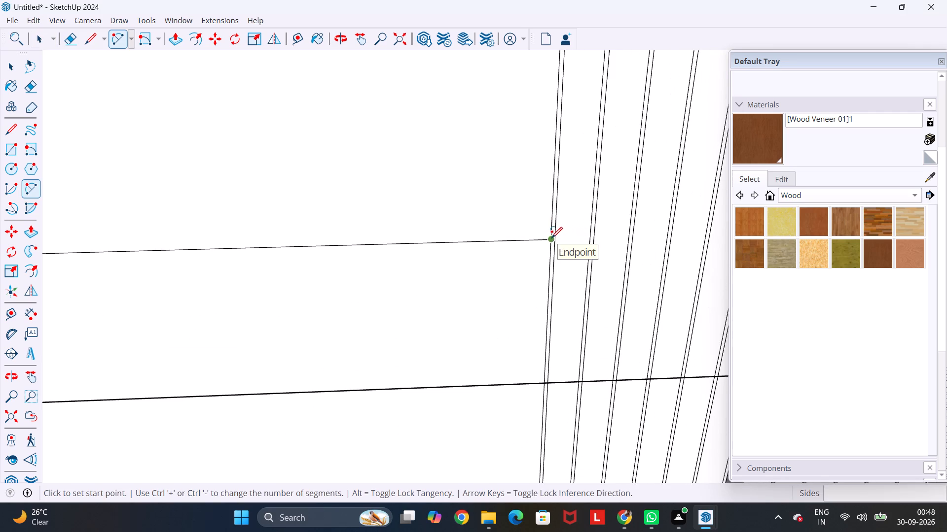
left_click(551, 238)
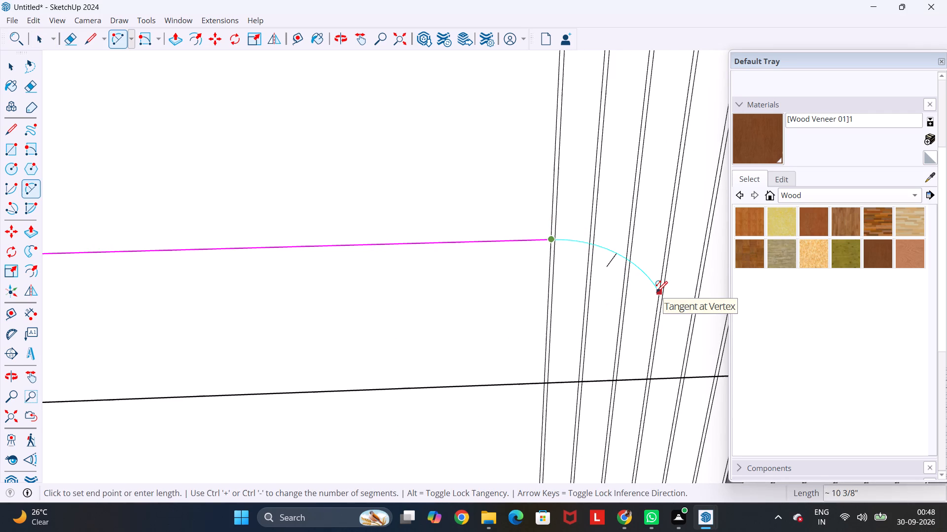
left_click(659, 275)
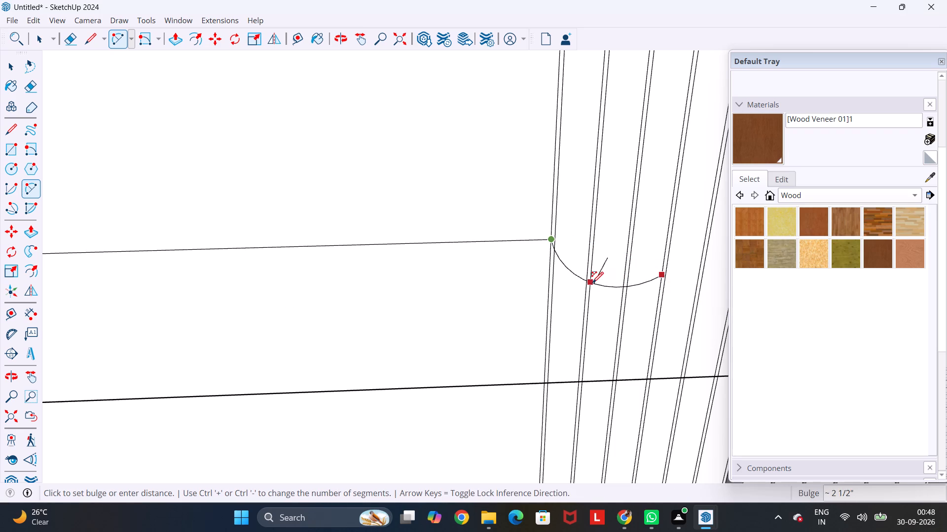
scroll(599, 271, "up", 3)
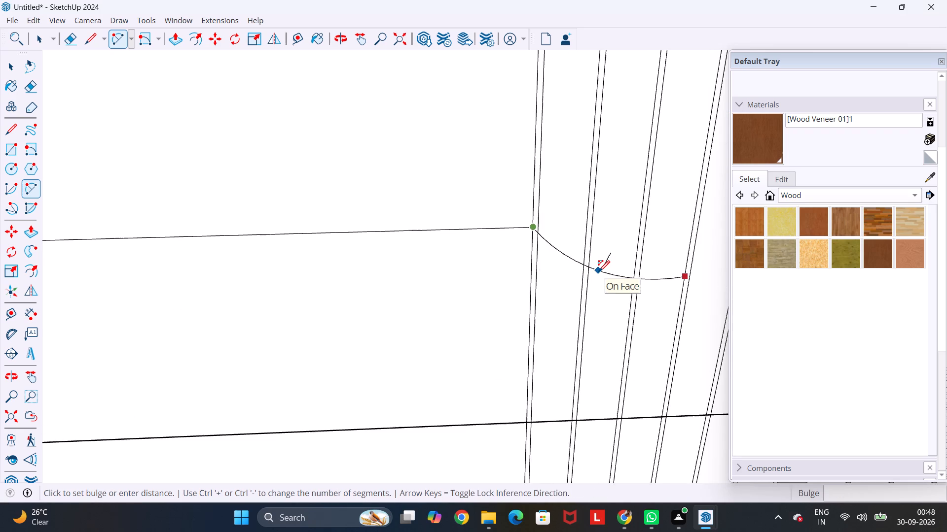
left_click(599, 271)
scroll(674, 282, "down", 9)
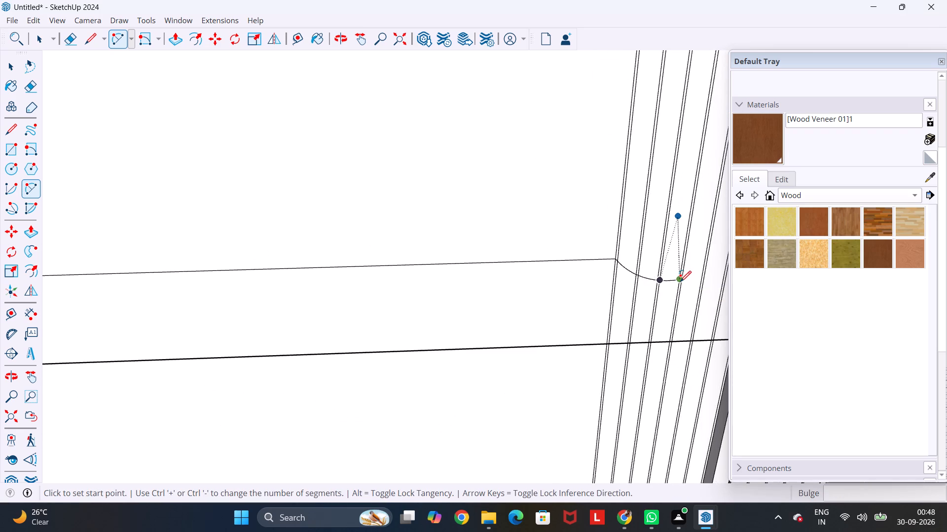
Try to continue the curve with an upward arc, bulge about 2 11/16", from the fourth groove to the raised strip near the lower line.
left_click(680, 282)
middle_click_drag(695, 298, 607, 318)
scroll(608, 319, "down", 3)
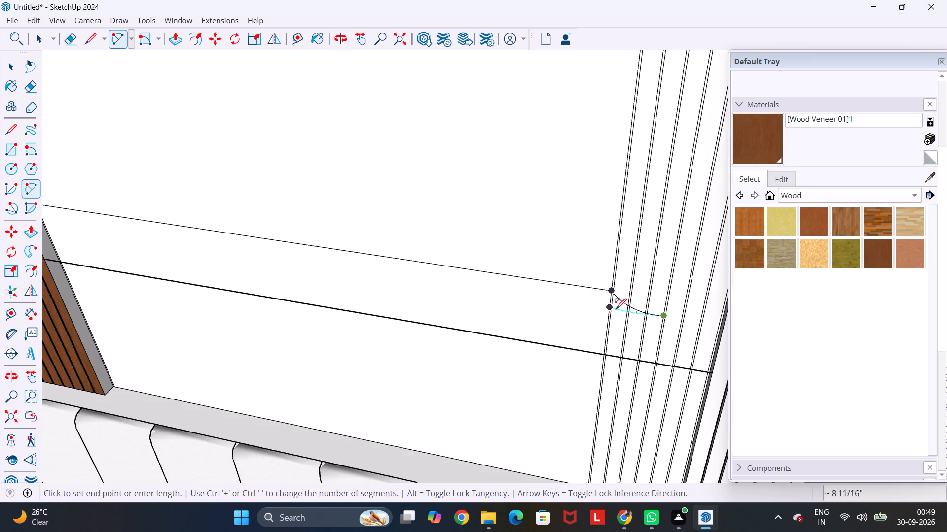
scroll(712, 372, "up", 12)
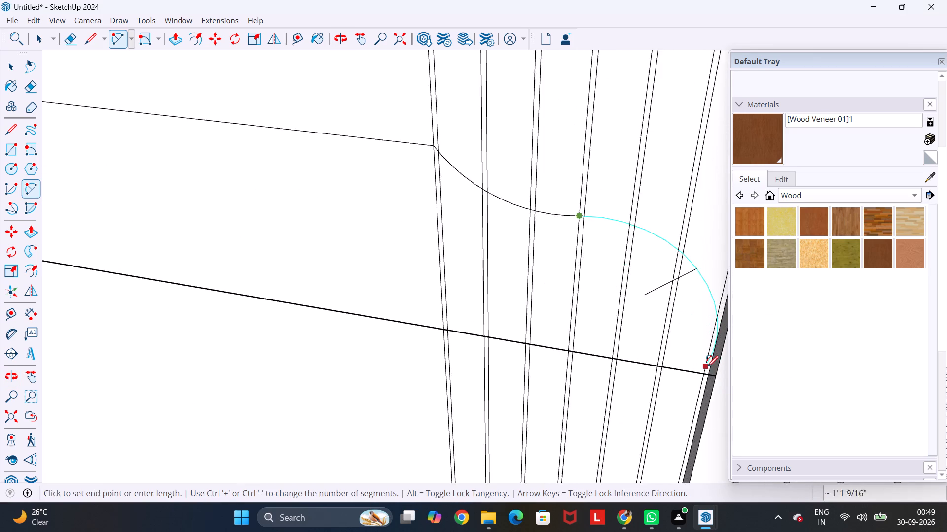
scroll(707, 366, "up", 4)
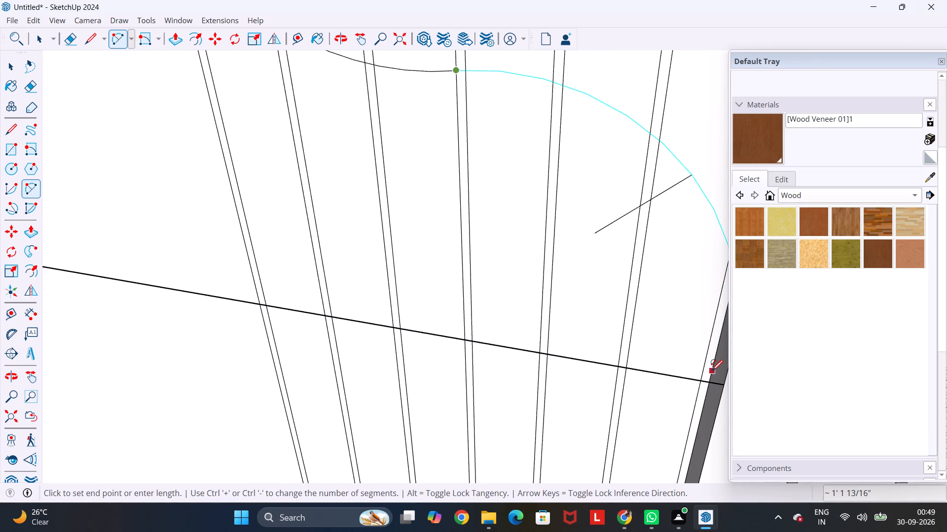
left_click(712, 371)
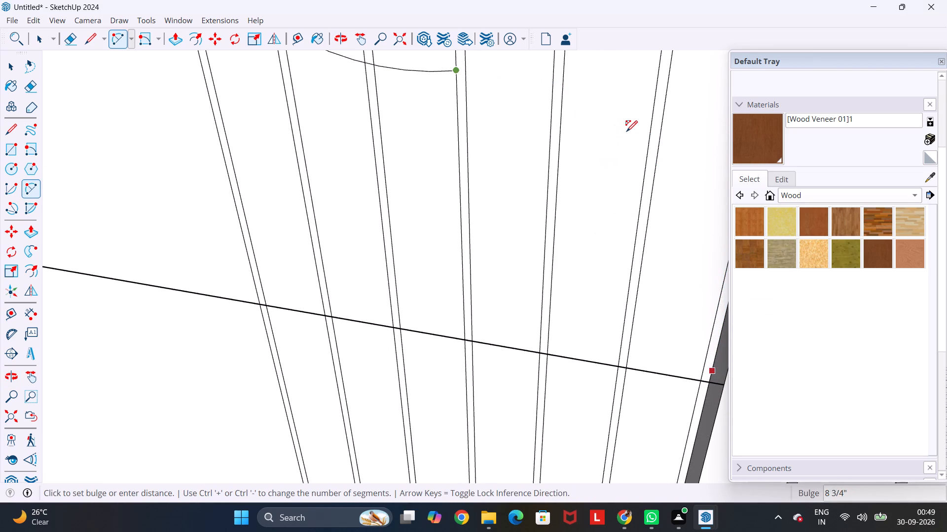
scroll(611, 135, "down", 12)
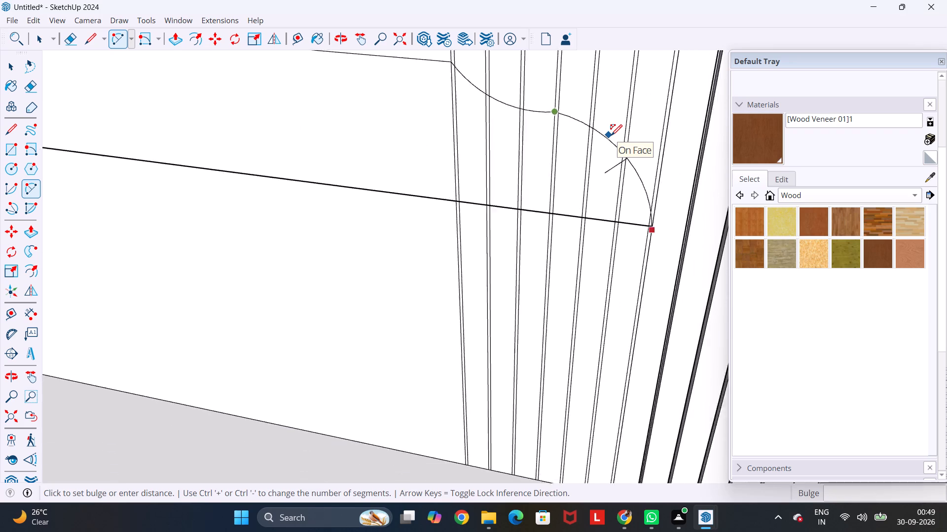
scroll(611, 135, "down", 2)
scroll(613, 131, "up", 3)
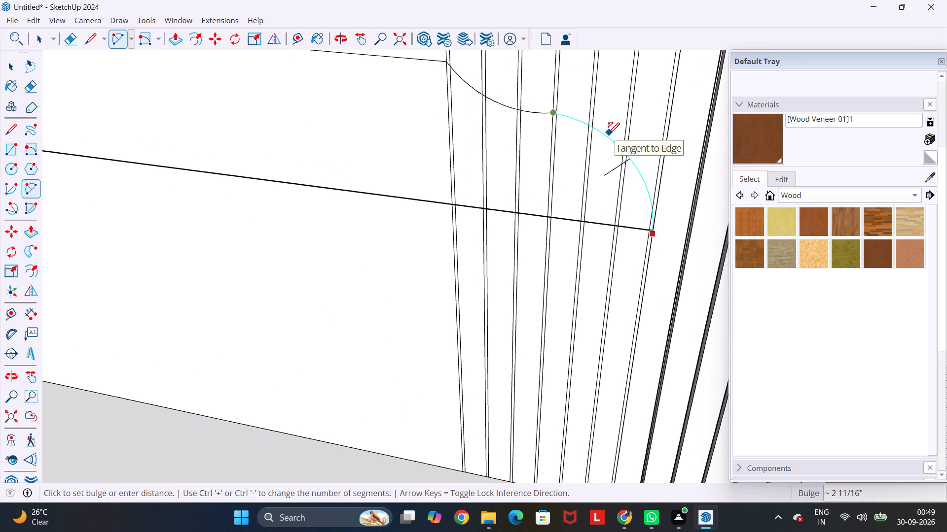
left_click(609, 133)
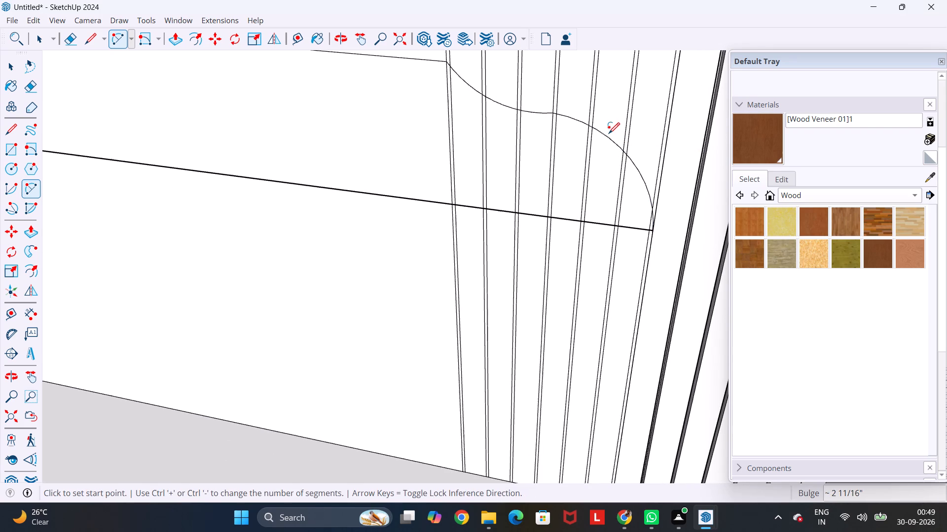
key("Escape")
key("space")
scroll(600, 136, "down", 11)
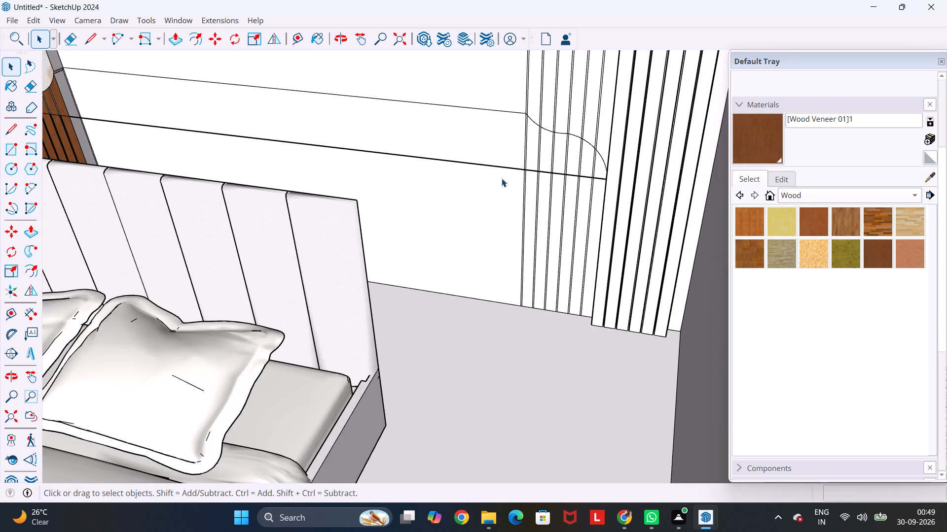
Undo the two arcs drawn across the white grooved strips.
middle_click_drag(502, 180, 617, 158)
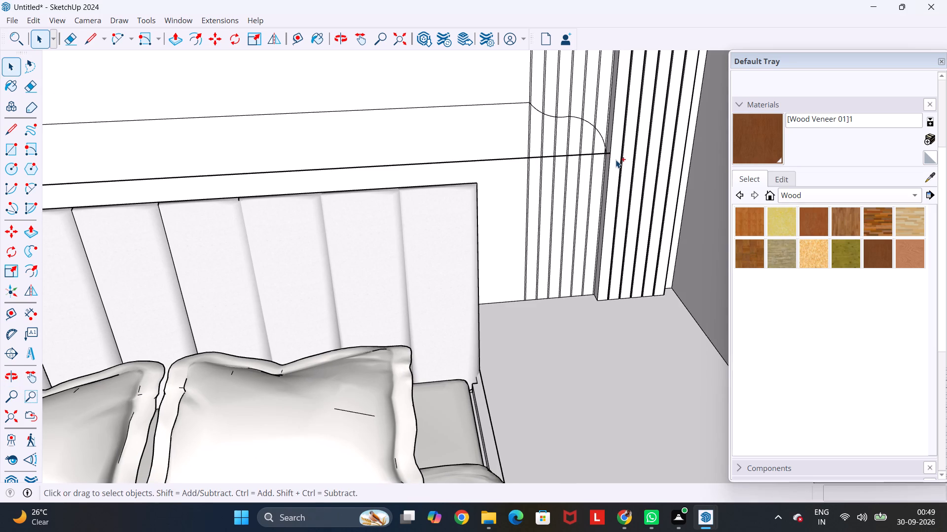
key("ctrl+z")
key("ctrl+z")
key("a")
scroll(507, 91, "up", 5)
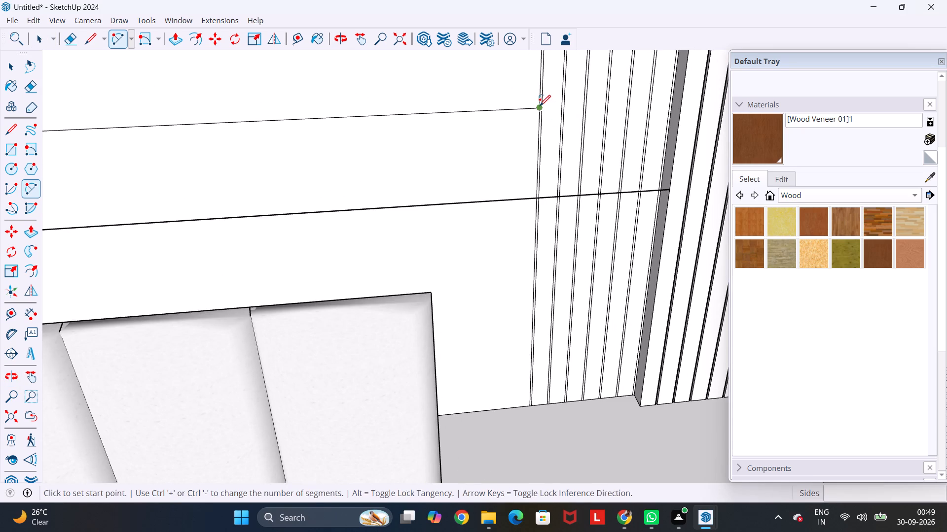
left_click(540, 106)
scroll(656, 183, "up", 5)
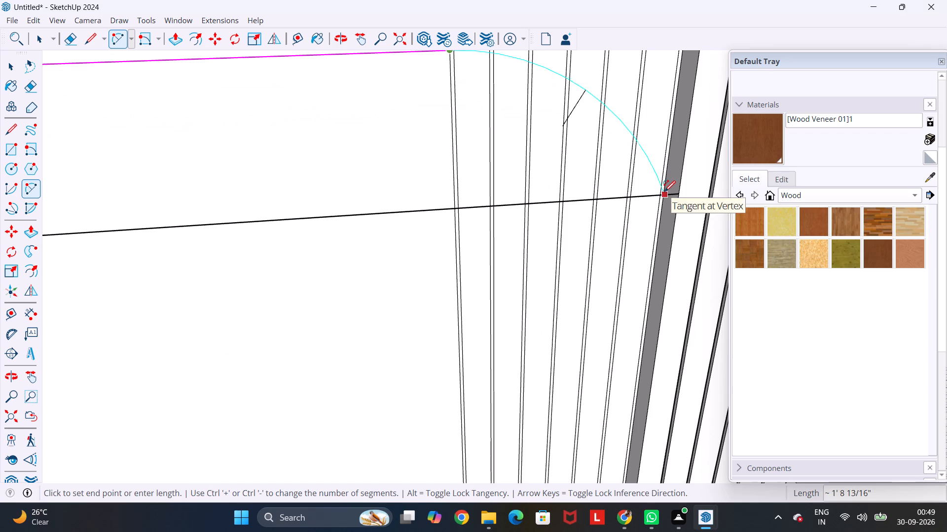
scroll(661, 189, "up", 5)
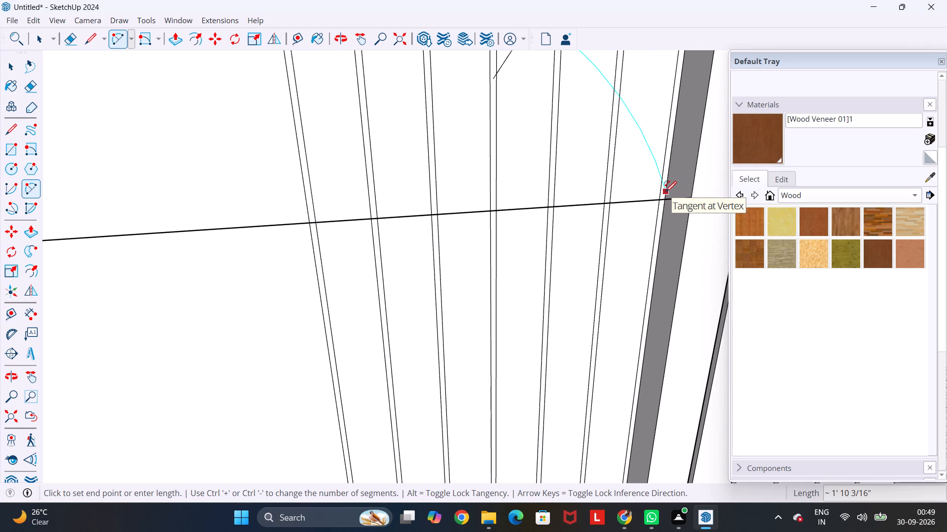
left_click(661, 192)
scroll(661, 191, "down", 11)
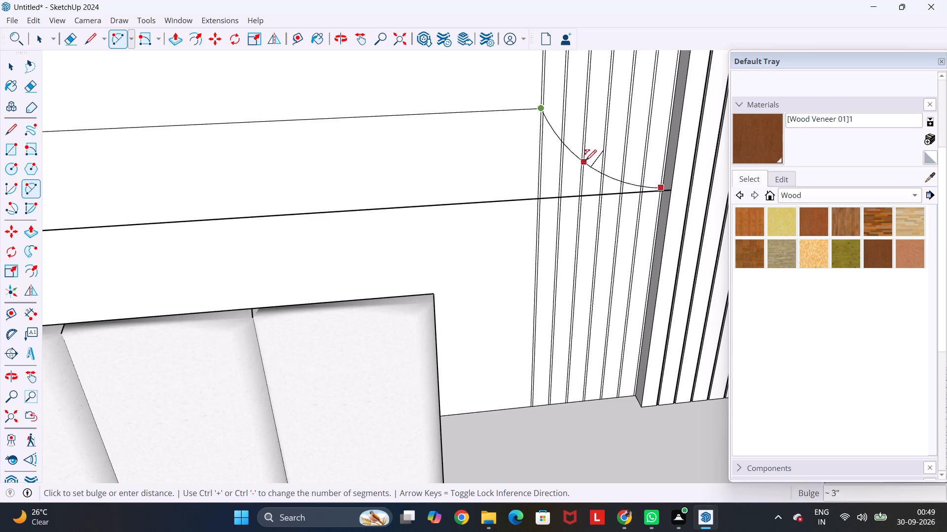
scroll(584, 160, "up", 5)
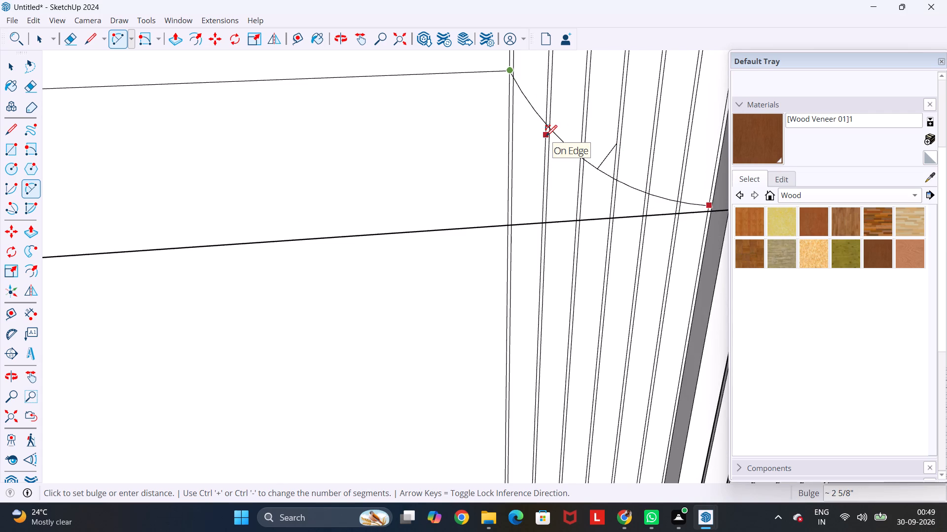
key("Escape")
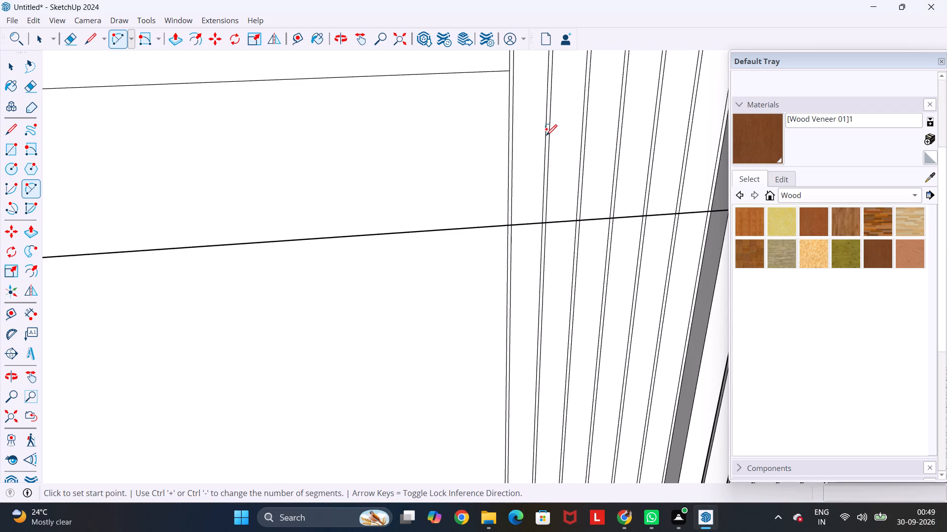
Draw a shallow downward-bulging arc from the upper horizontal line's end to the near edge of the fourth groove.
left_click(510, 71)
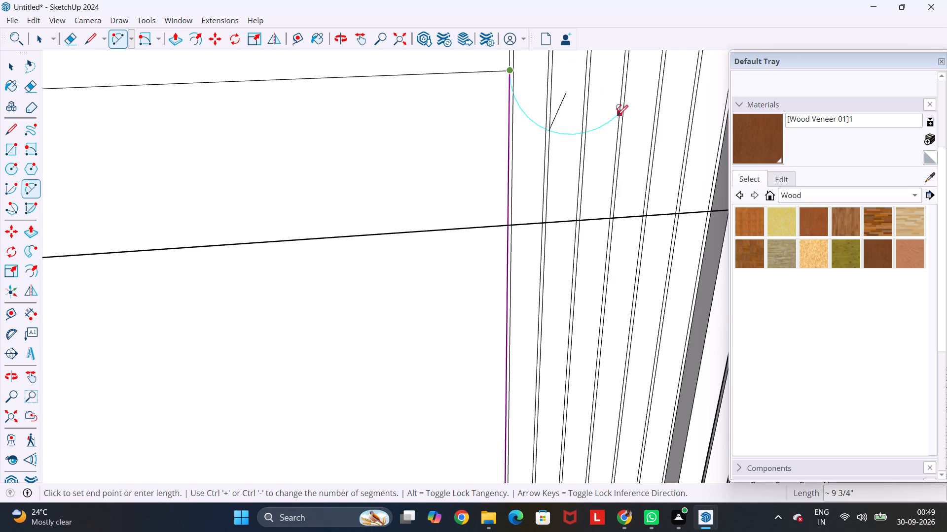
left_click(616, 145)
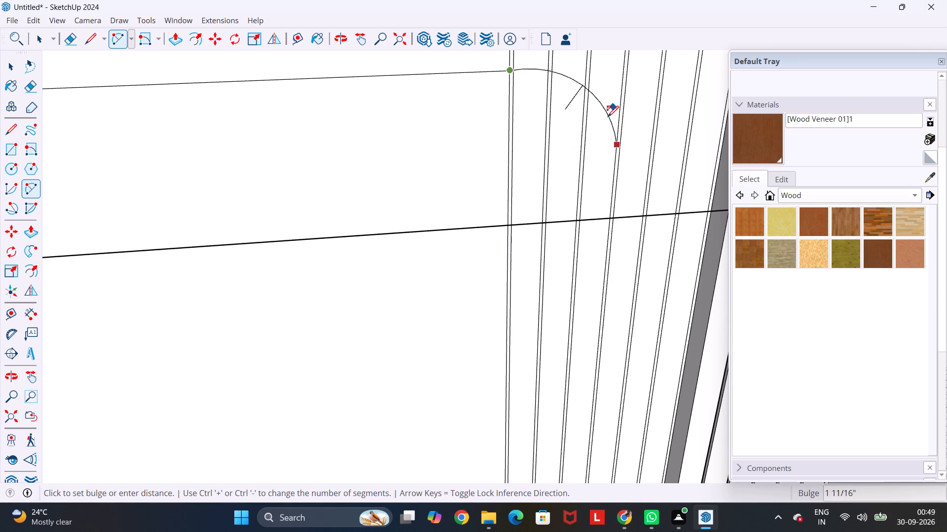
scroll(562, 117, "up", 4)
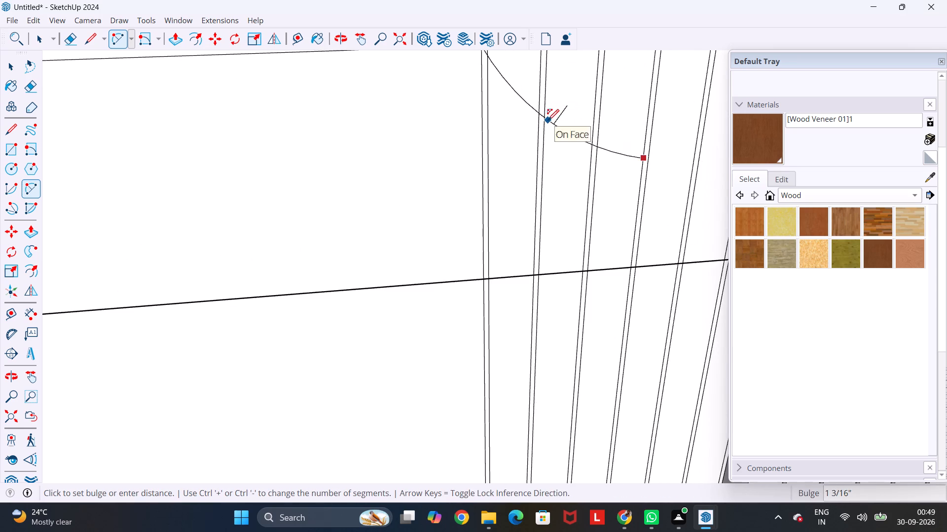
scroll(546, 122, "up", 1)
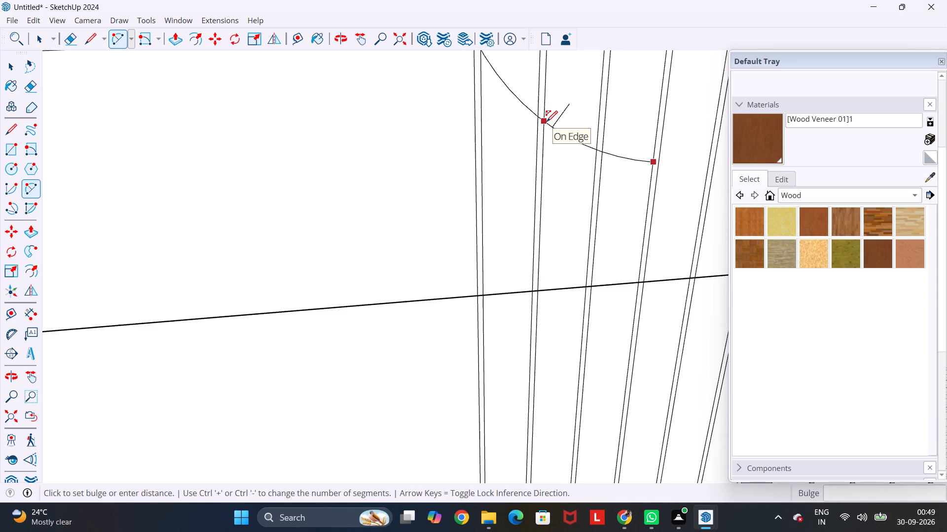
left_click(546, 122)
scroll(550, 122, "down", 4)
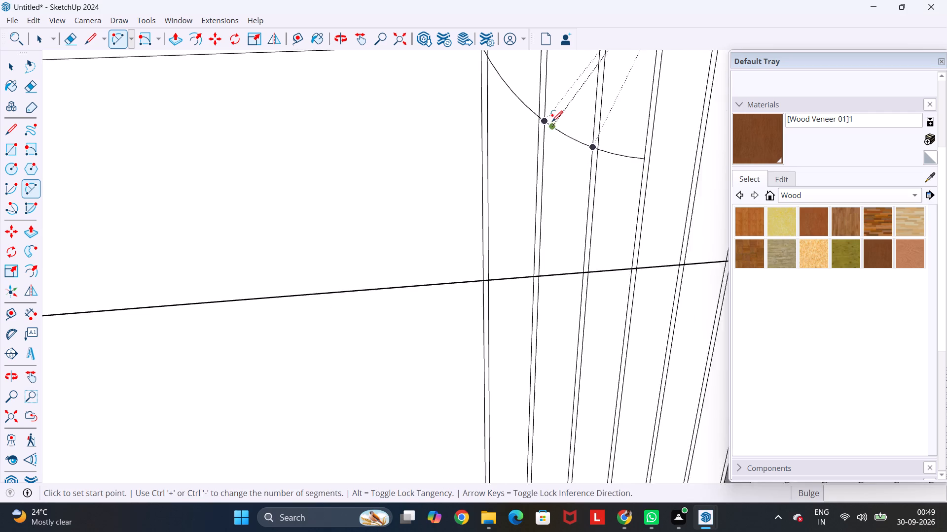
Continue the curve with an upward-bulging arc, bulge about 1 1/2", from the first arc's end to the raised strip just above the lower line.
scroll(552, 122, "down", 10)
scroll(593, 138, "up", 6)
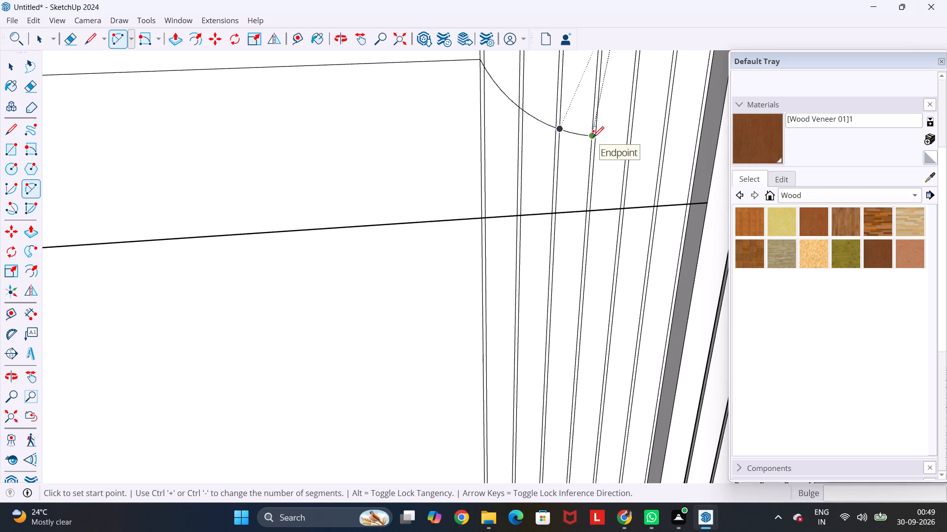
left_click(593, 135)
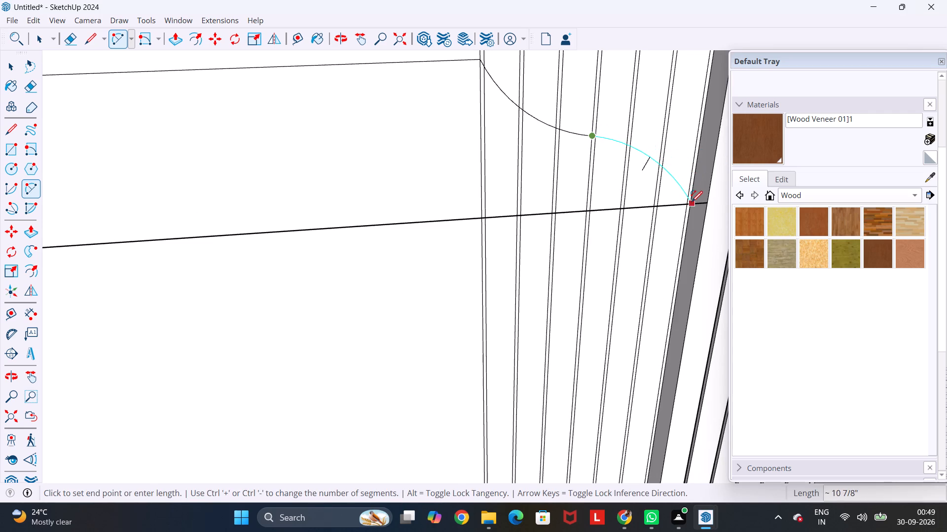
scroll(694, 198, "up", 4)
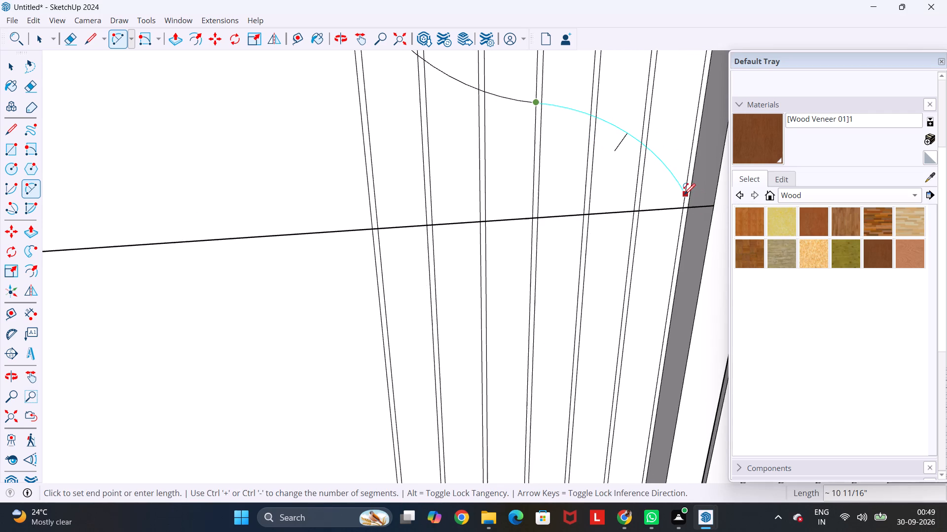
left_click(685, 195)
left_click(663, 152)
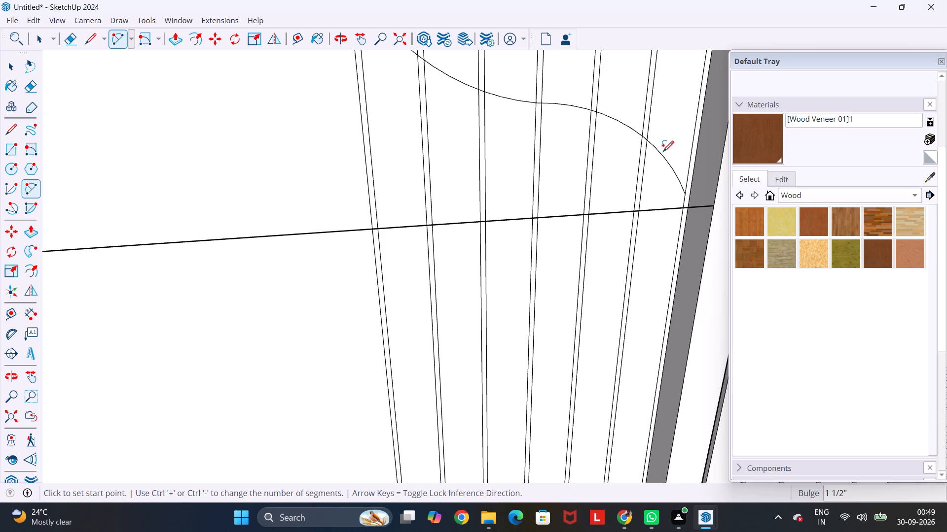
key("Escape")
key("Escape")
key("Escape")
key("space")
Delete the upper and lower horizontal construction lines crossing the plain wall above the headboard.
scroll(661, 152, "down", 12)
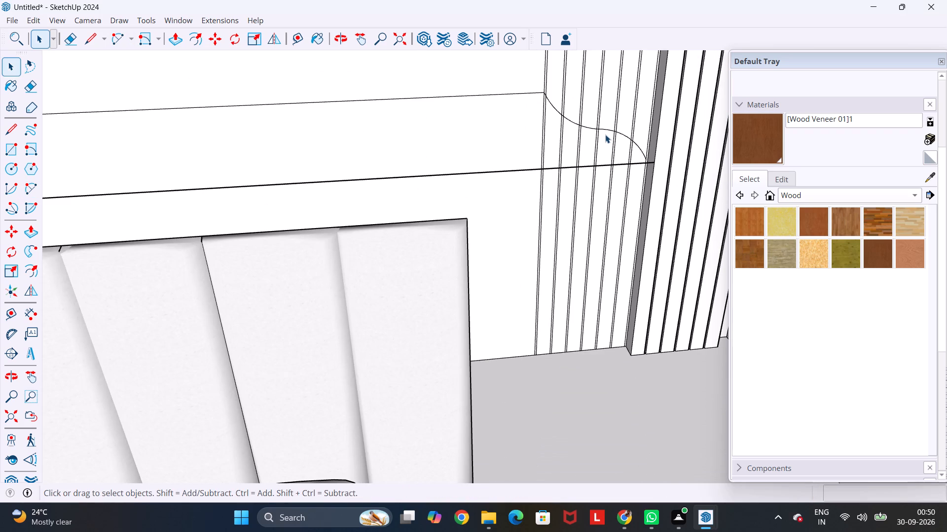
scroll(605, 134, "down", 10)
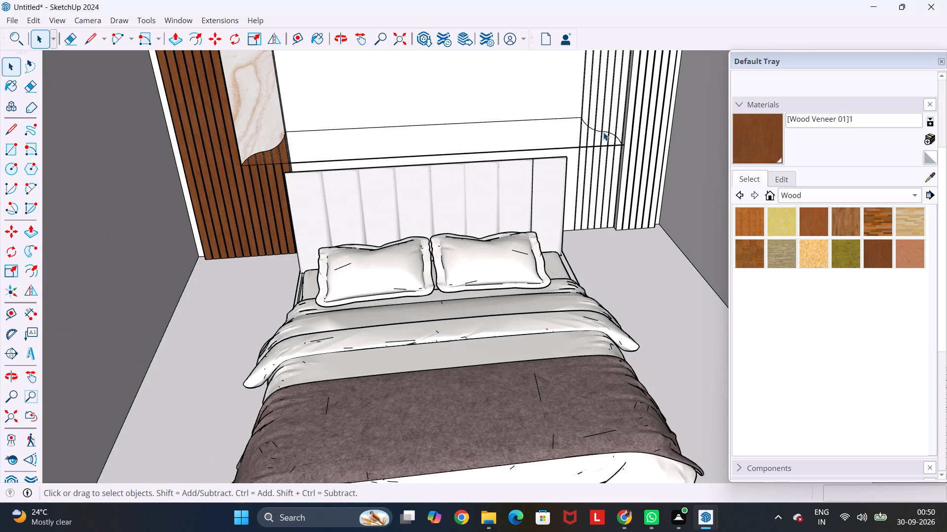
middle_click_drag(604, 126, 569, 149)
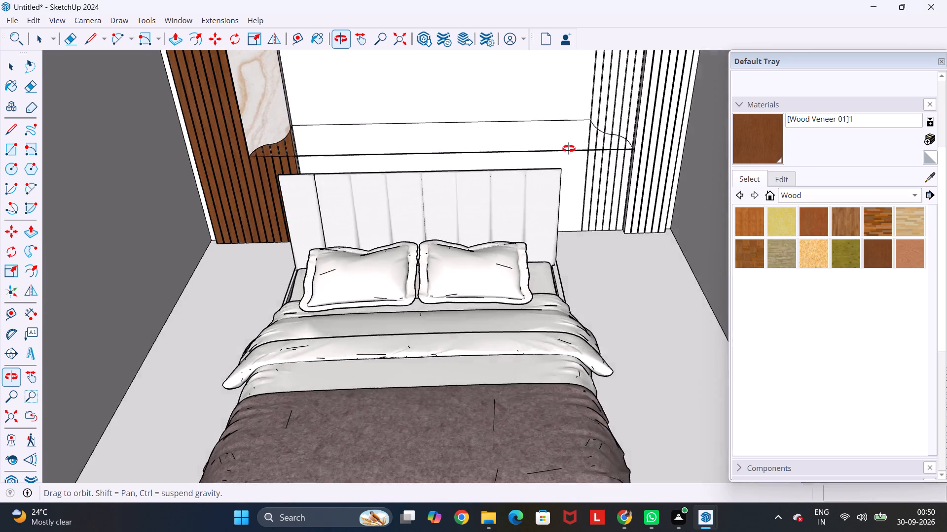
middle_click_drag(569, 149, 490, 160)
left_click_drag(537, 150, 537, 159)
left_click(537, 155)
left_click(537, 157)
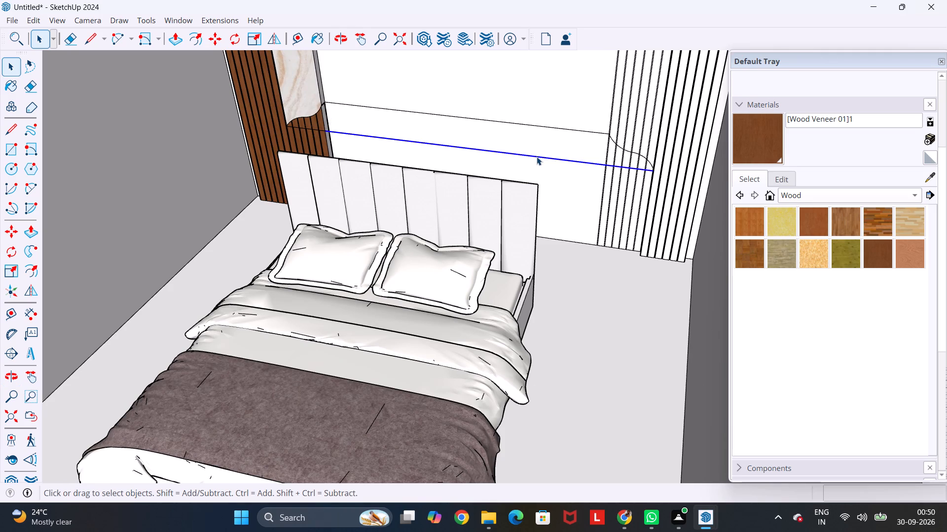
key("Delete")
left_click(534, 125)
key("Delete")
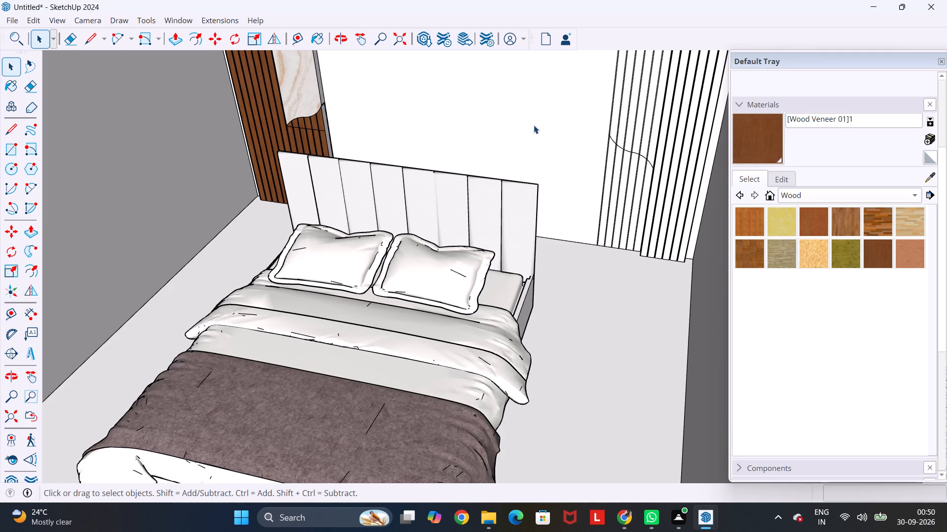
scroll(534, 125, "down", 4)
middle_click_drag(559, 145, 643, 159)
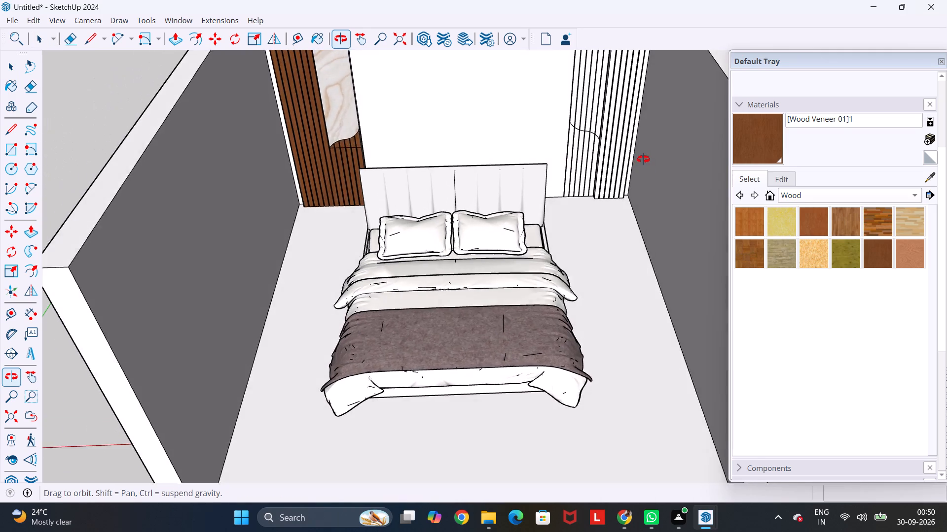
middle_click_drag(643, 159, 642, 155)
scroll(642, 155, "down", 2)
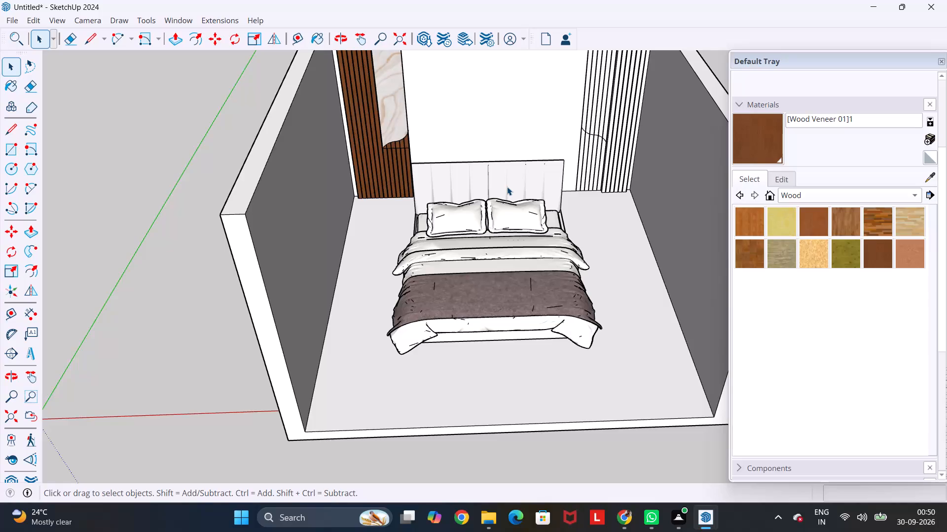
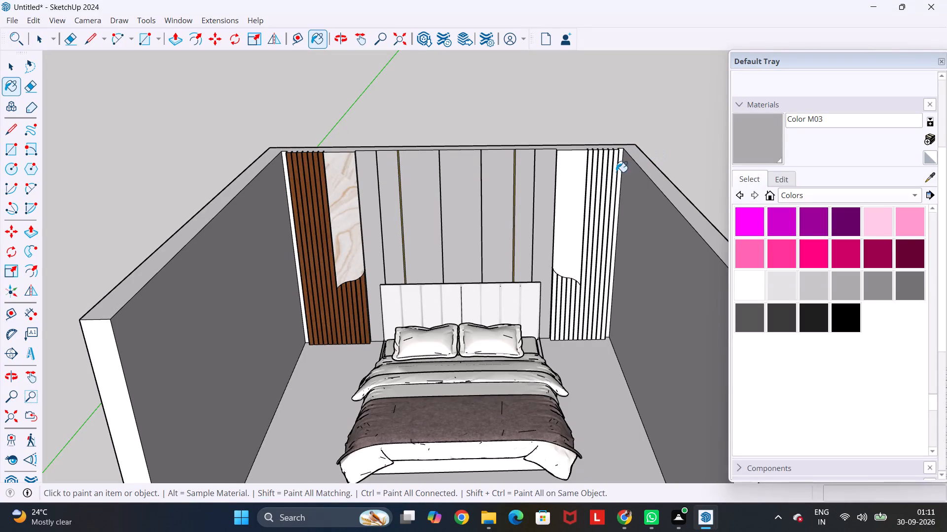
Pick the Wood Veneer 01 material from the Wood collection for painting.
scroll(864, 290, "up", 3)
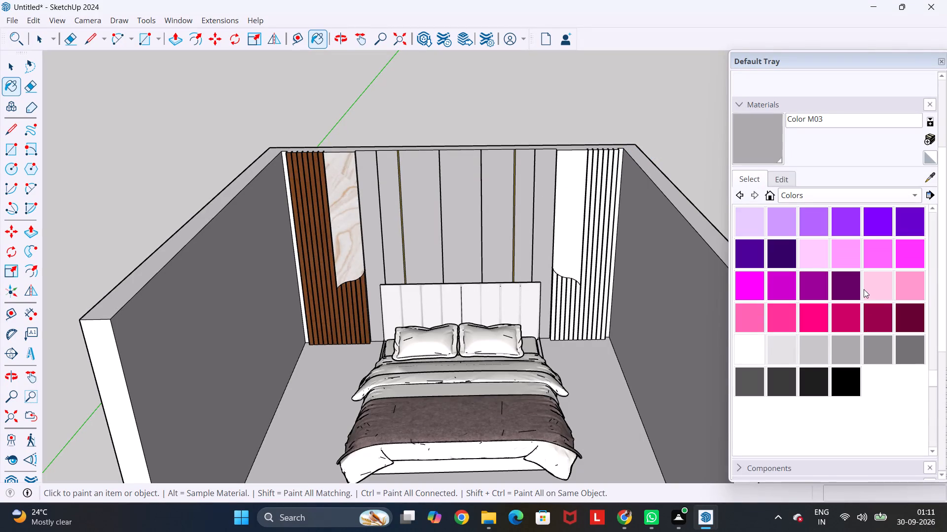
scroll(864, 289, "up", 8)
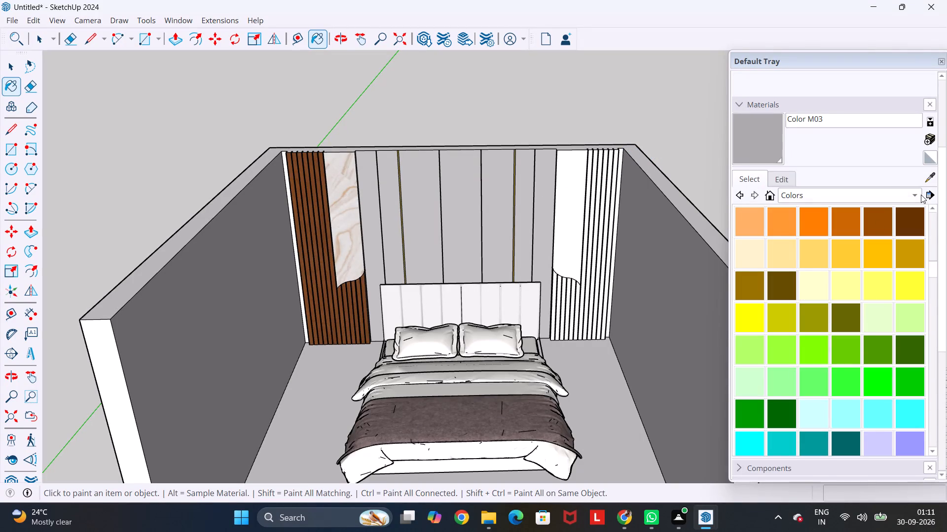
left_click(921, 195)
left_click(813, 324)
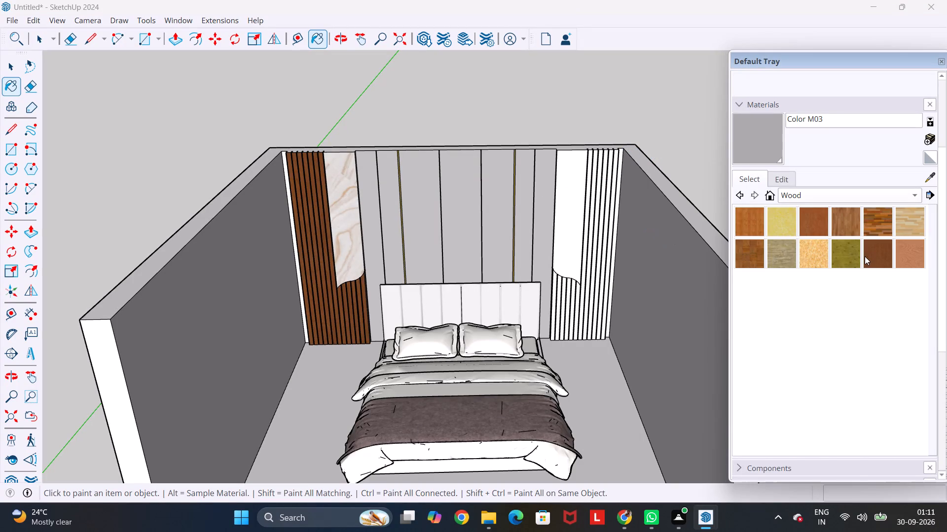
left_click(870, 255)
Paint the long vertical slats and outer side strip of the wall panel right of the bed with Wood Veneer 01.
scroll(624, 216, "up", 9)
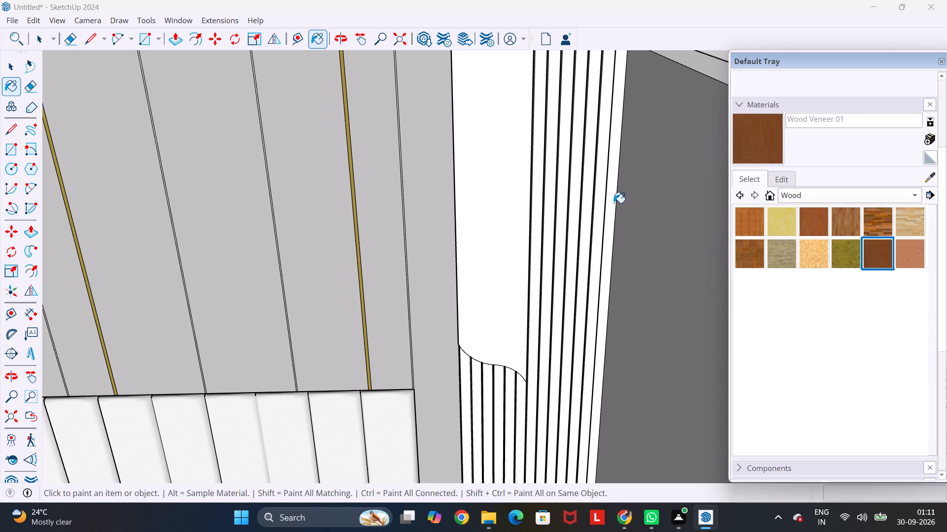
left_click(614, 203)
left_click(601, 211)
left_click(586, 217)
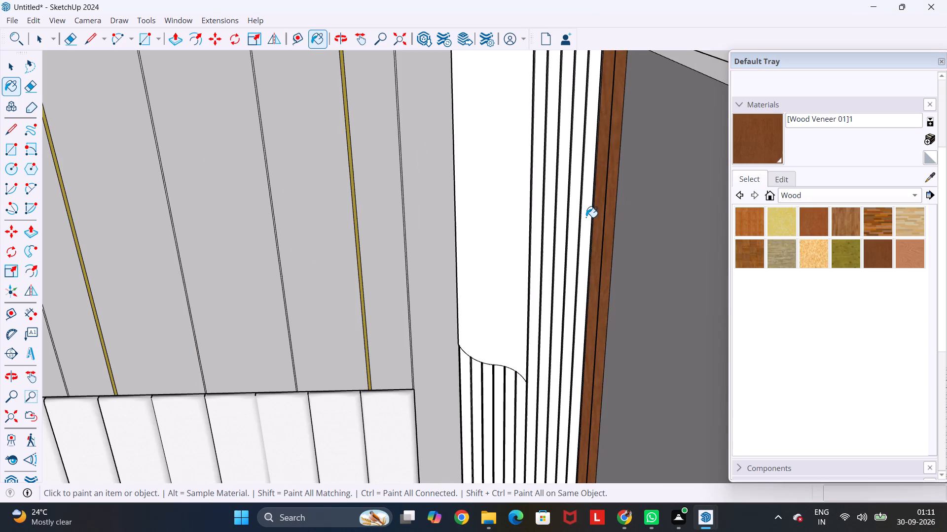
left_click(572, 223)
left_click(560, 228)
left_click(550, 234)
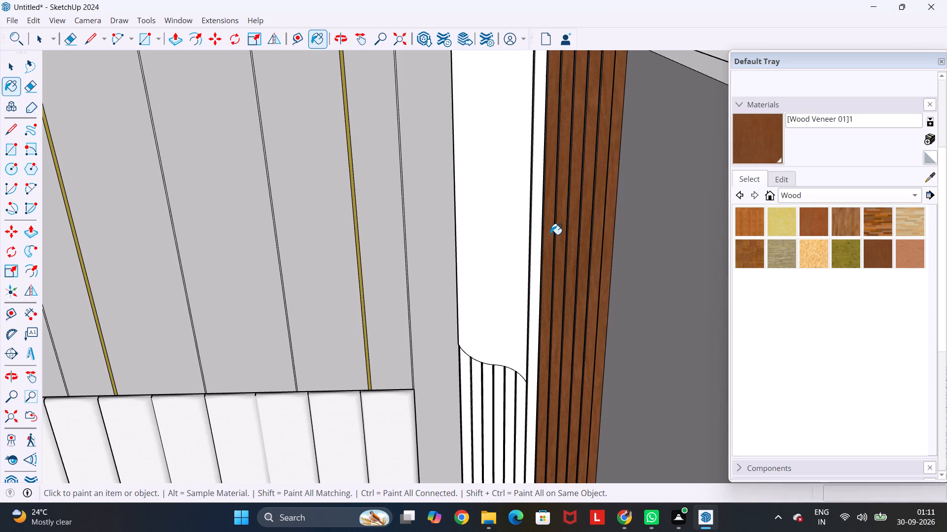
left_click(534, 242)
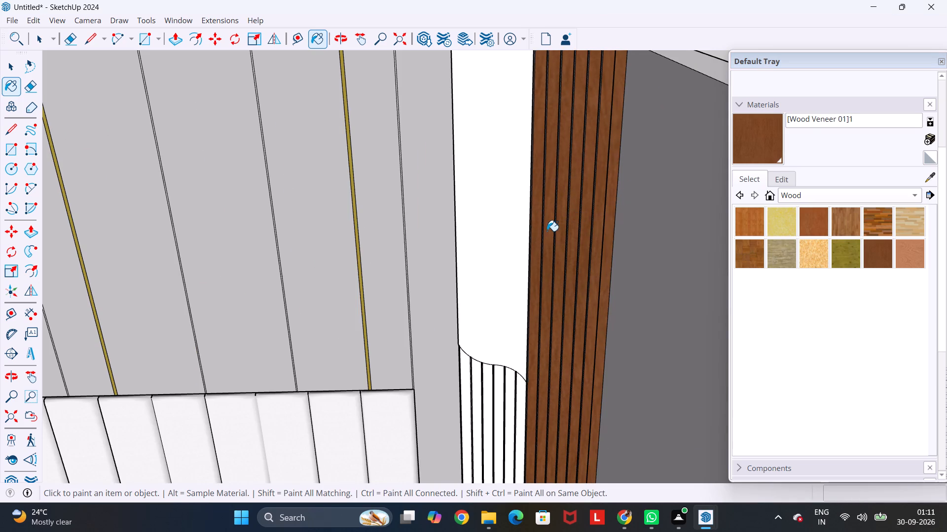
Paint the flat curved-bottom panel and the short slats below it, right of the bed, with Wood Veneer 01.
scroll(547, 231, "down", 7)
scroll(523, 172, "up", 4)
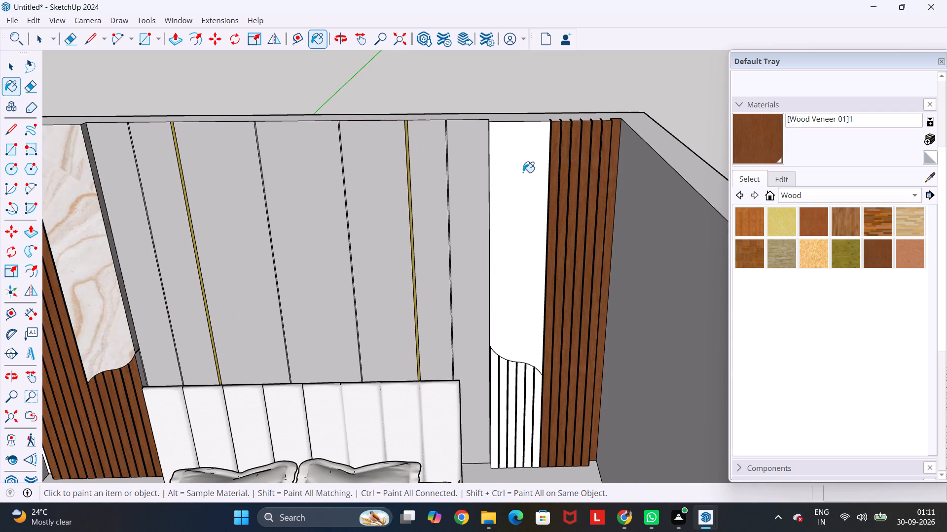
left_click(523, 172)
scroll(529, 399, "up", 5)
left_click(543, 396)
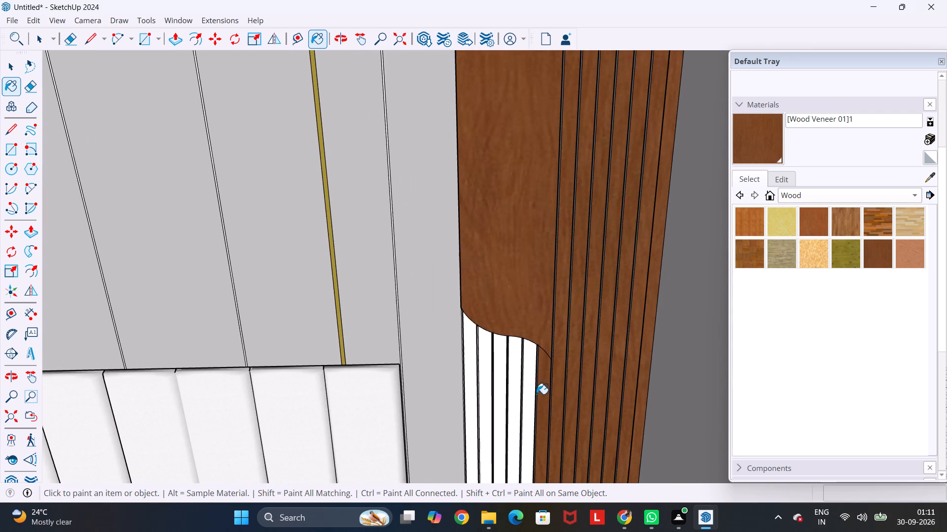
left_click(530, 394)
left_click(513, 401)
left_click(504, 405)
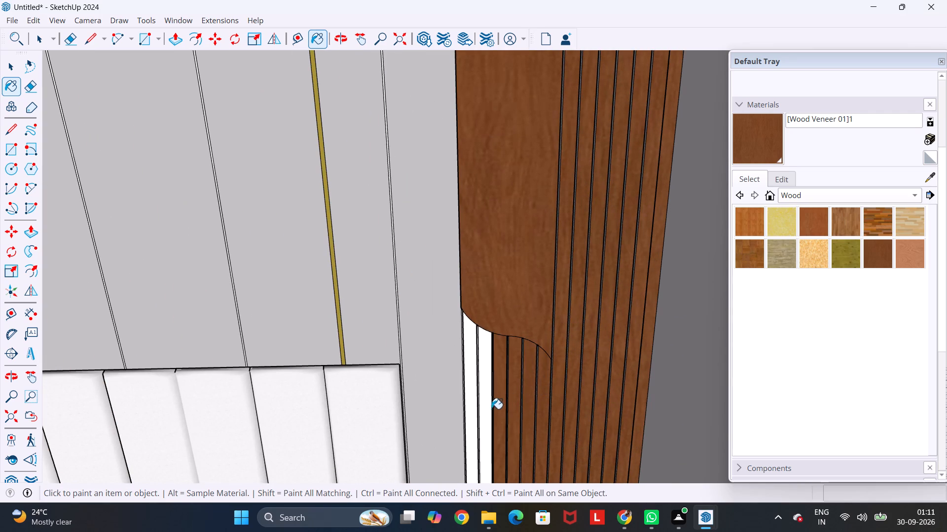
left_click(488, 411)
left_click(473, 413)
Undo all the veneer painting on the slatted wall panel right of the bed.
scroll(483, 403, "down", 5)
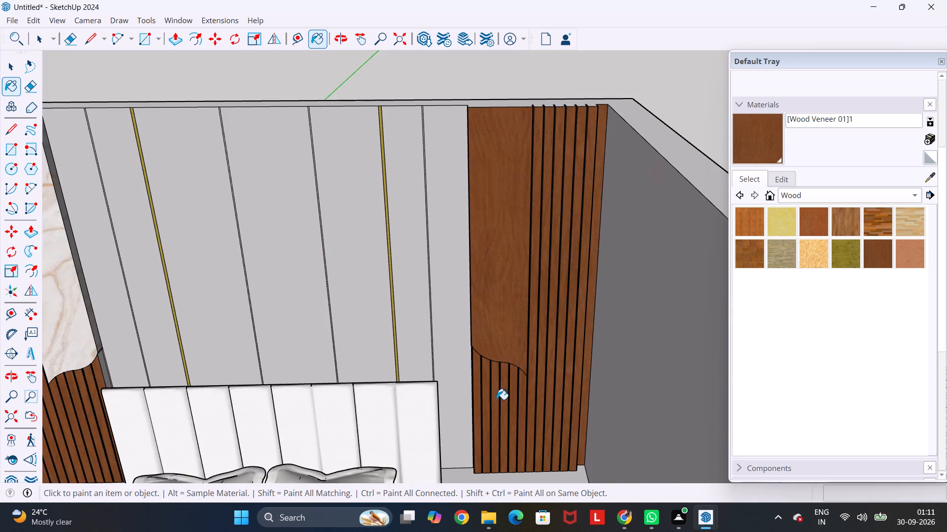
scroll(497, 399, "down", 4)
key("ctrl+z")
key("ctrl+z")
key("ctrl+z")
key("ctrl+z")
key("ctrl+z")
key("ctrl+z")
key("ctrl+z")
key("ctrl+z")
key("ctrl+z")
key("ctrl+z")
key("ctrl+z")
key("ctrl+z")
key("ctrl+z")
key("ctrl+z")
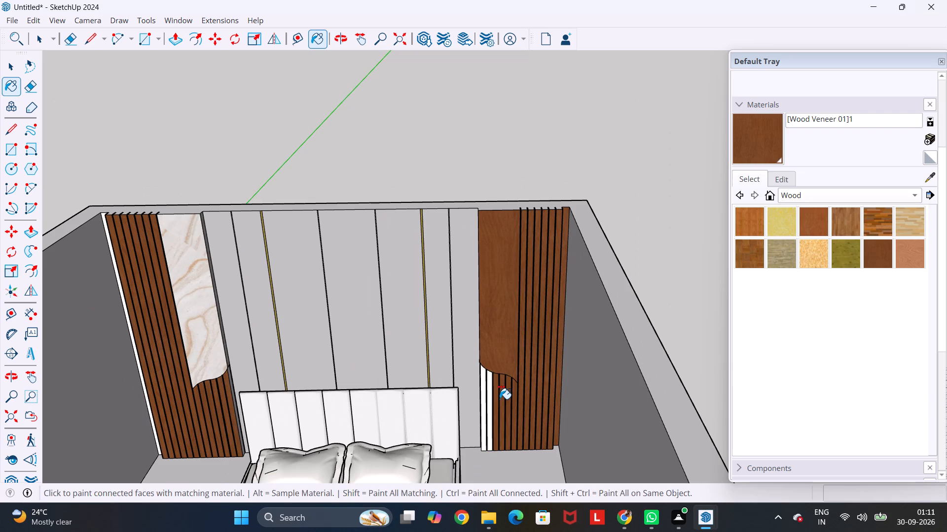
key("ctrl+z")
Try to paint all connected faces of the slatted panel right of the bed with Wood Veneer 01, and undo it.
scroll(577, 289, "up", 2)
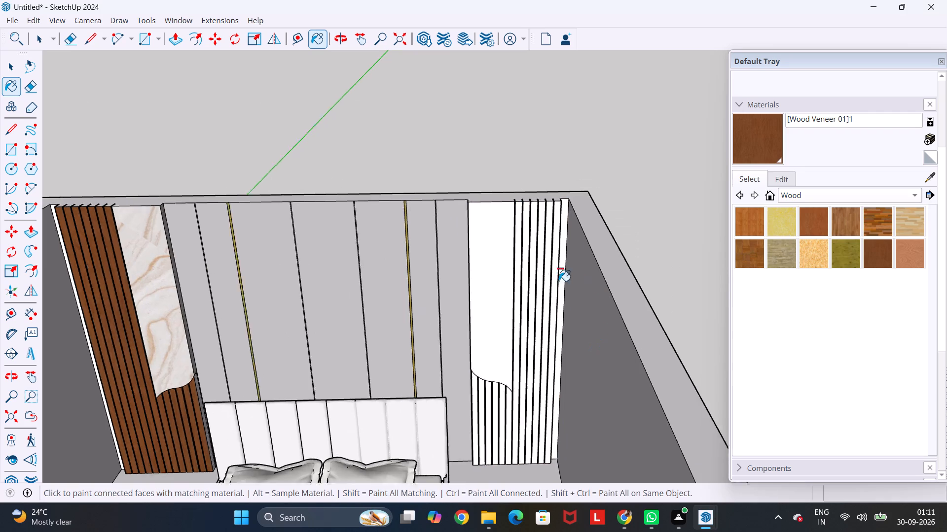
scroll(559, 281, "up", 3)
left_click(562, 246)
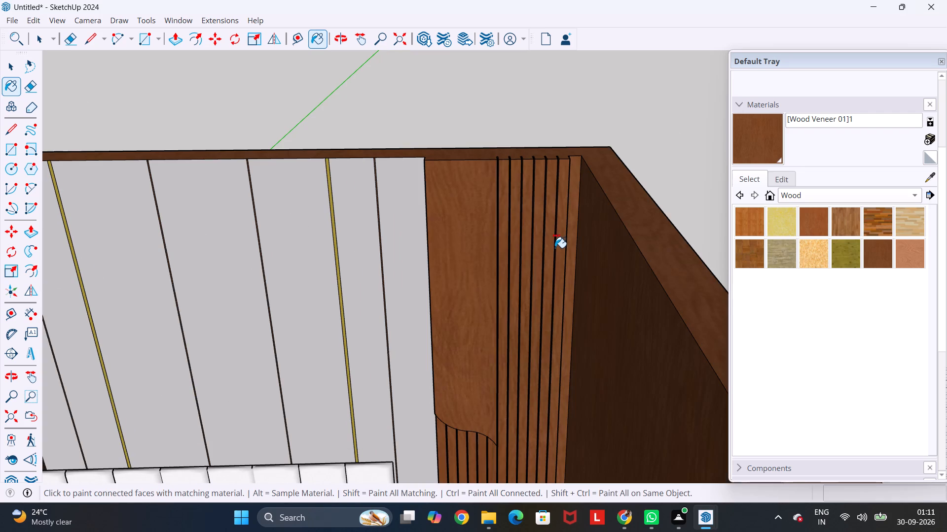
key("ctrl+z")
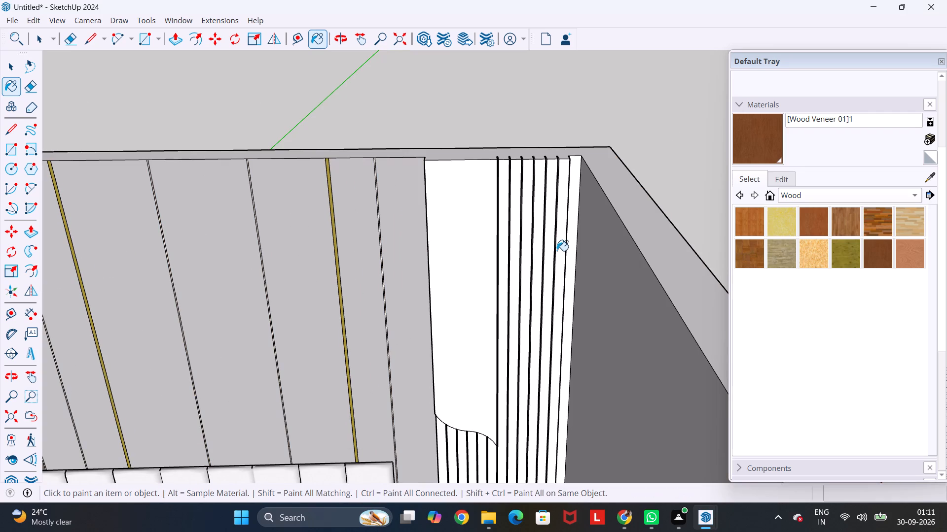
Paint the six long vertical slats right of the bed with Wood Veneer 01, leaving the outer side strip unpainted.
left_click(559, 251)
left_click(547, 254)
left_click(539, 258)
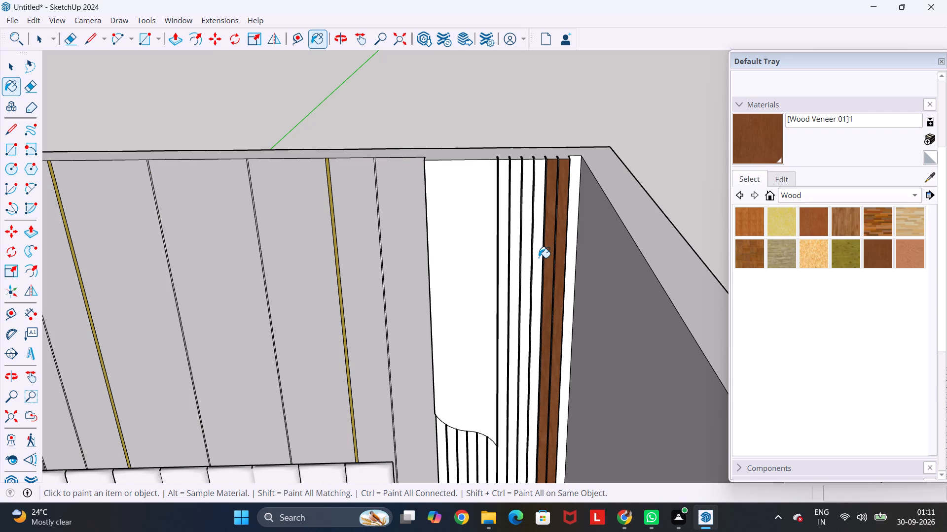
left_click(522, 274)
left_click(515, 276)
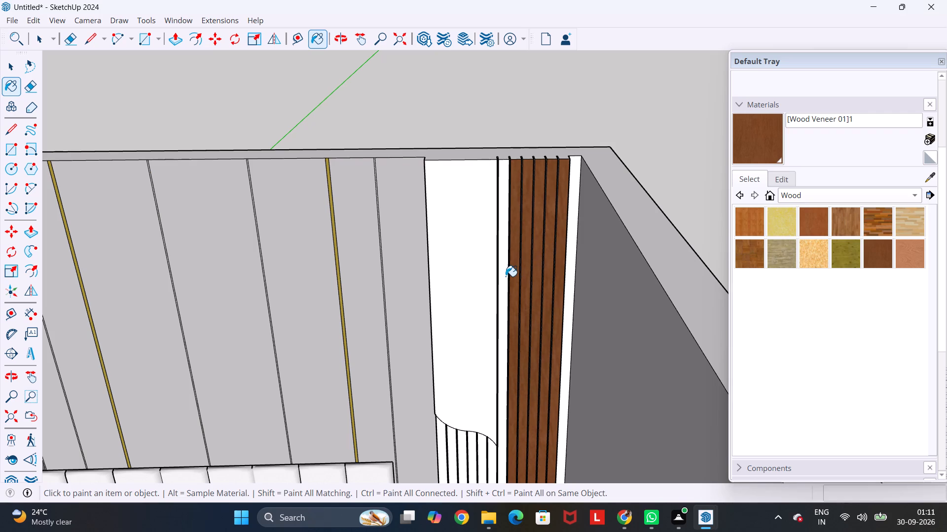
left_click(505, 276)
Paint the flat curved-bottom panel and the short slats beneath it, right of the bed, with Wood Veneer 01.
scroll(505, 276, "down", 9)
scroll(501, 352, "up", 7)
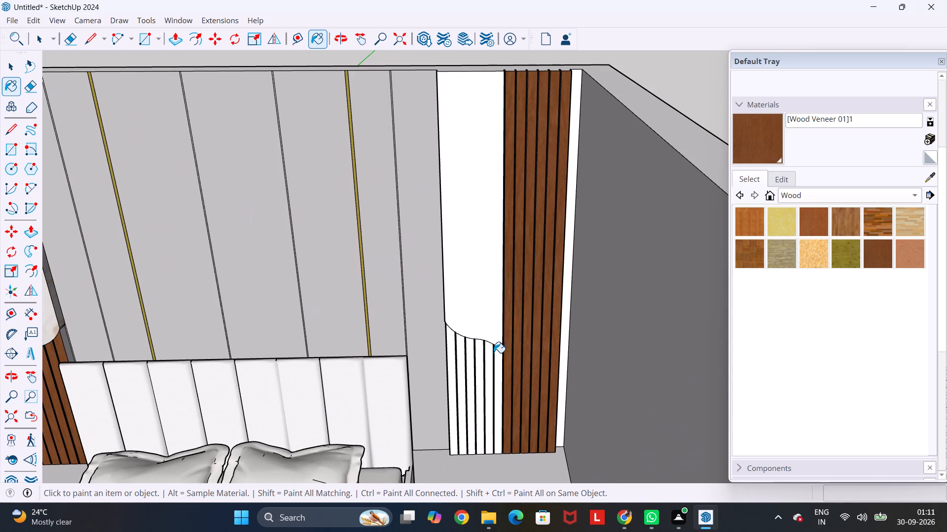
left_click(488, 313)
left_click(497, 370)
left_click(488, 370)
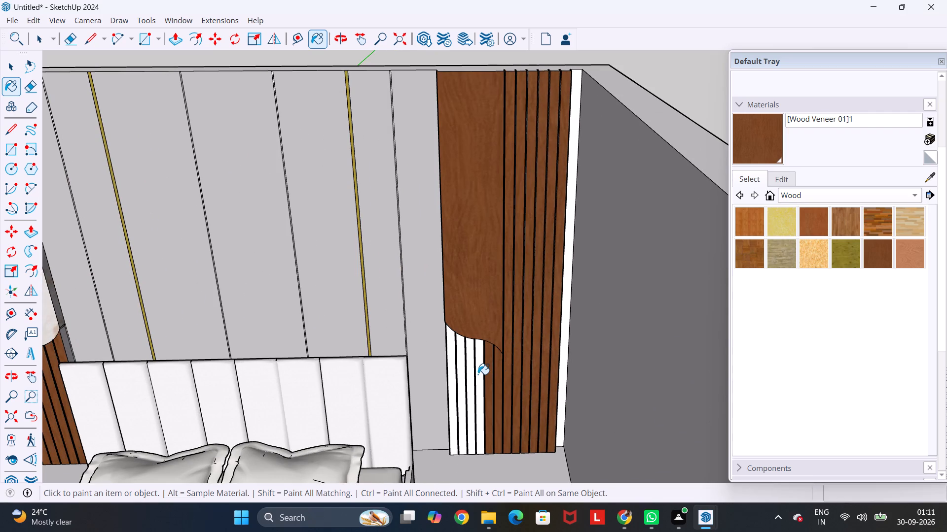
left_click(478, 374)
left_click(472, 377)
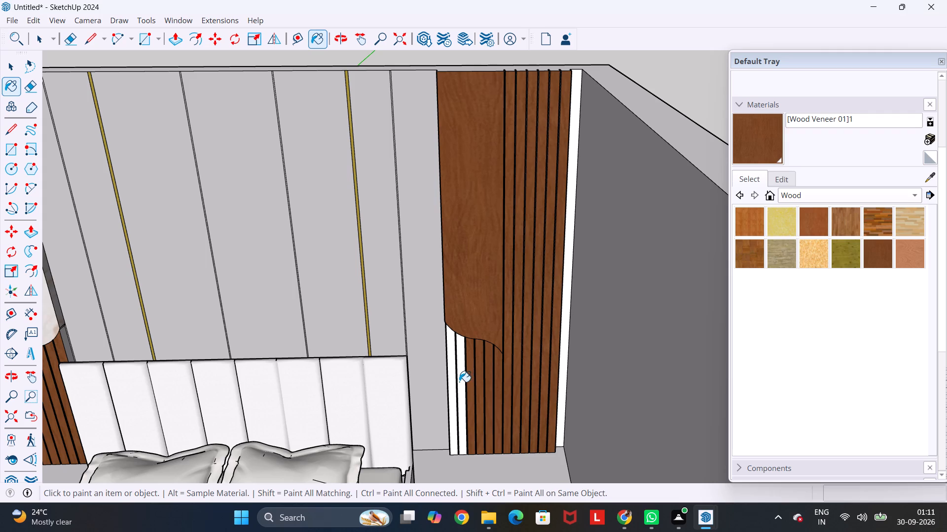
left_click(459, 382)
left_click(452, 386)
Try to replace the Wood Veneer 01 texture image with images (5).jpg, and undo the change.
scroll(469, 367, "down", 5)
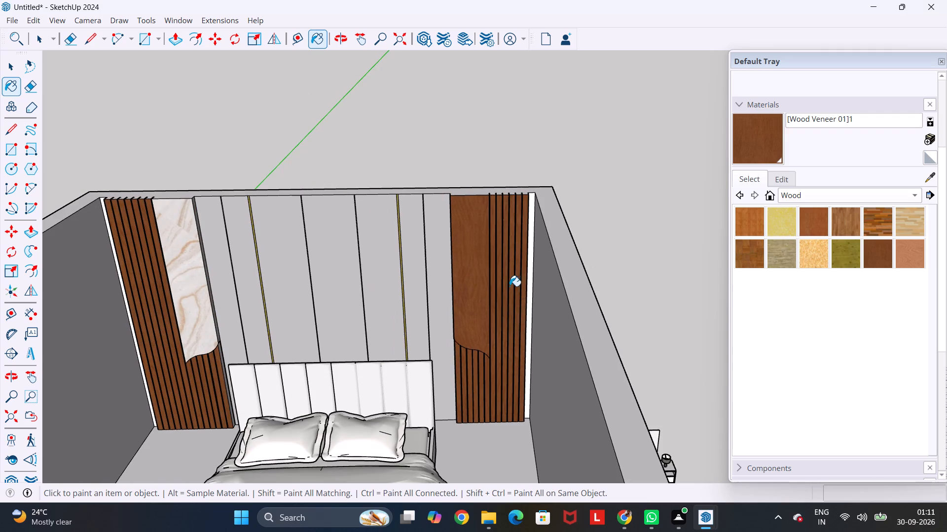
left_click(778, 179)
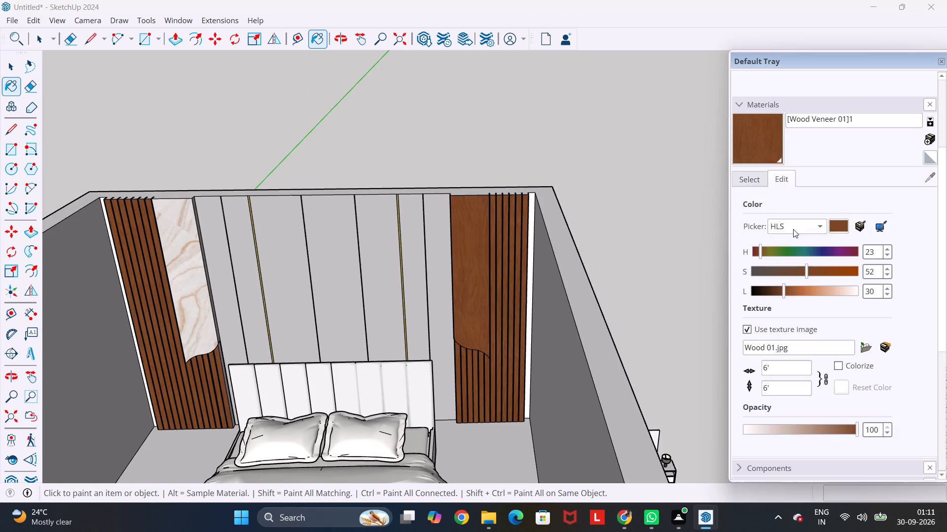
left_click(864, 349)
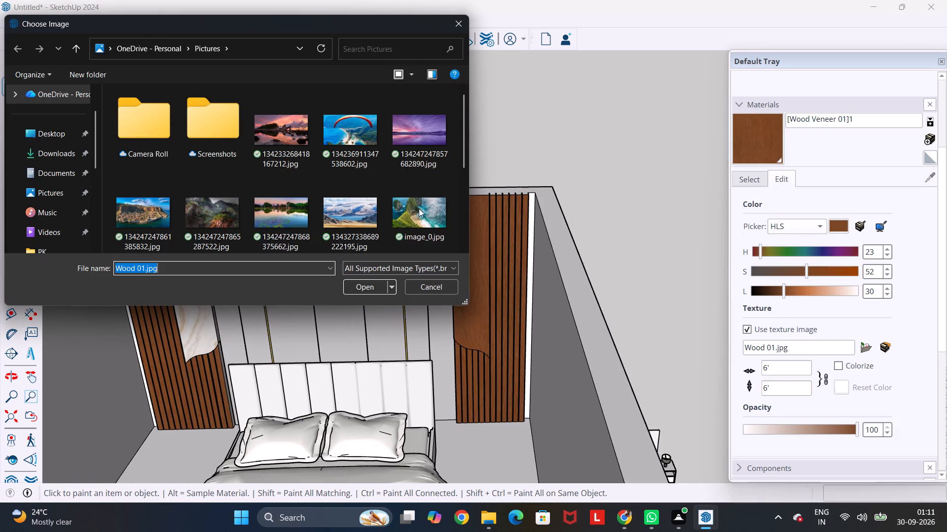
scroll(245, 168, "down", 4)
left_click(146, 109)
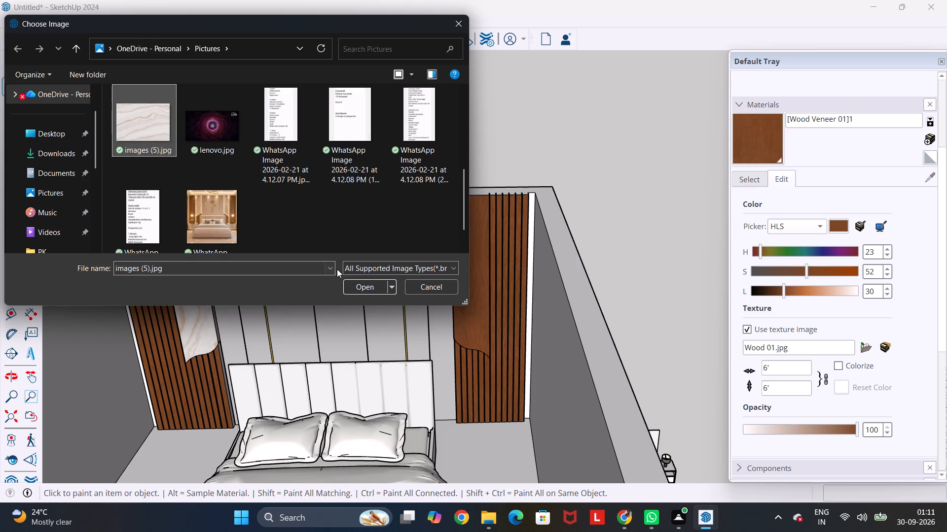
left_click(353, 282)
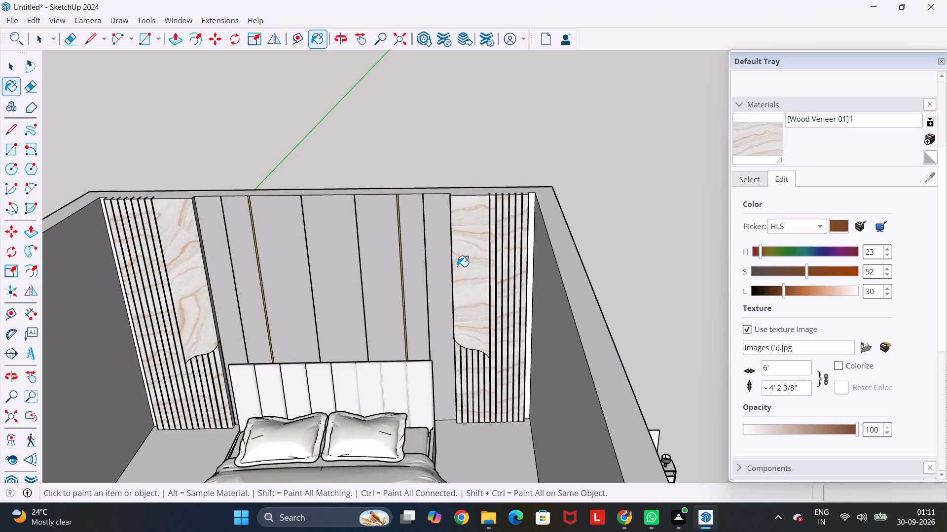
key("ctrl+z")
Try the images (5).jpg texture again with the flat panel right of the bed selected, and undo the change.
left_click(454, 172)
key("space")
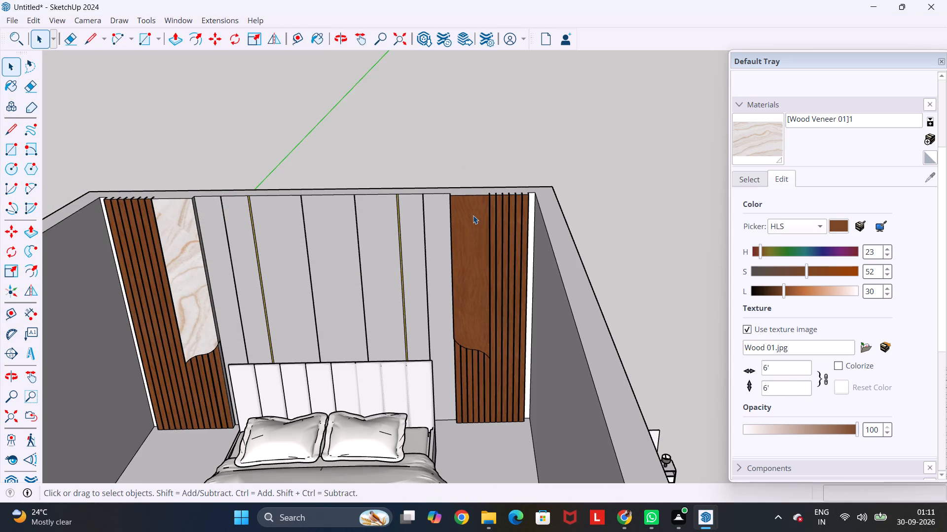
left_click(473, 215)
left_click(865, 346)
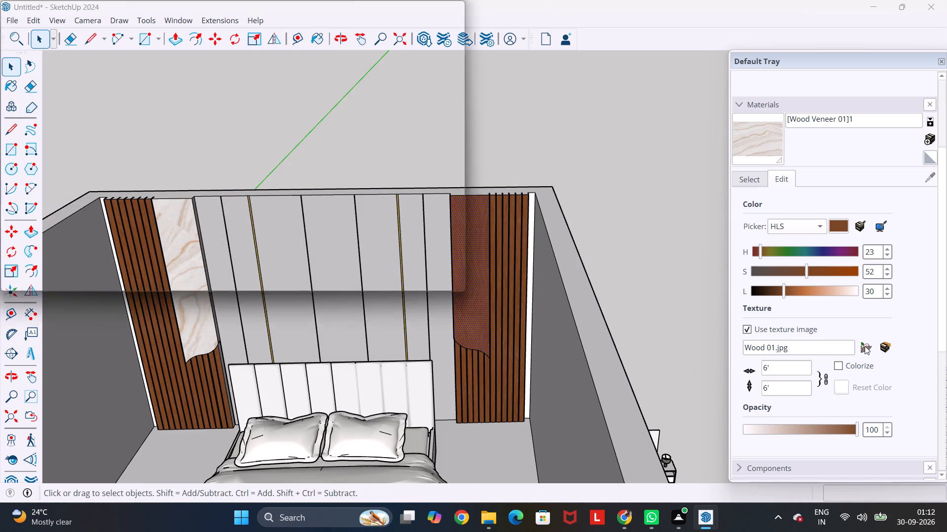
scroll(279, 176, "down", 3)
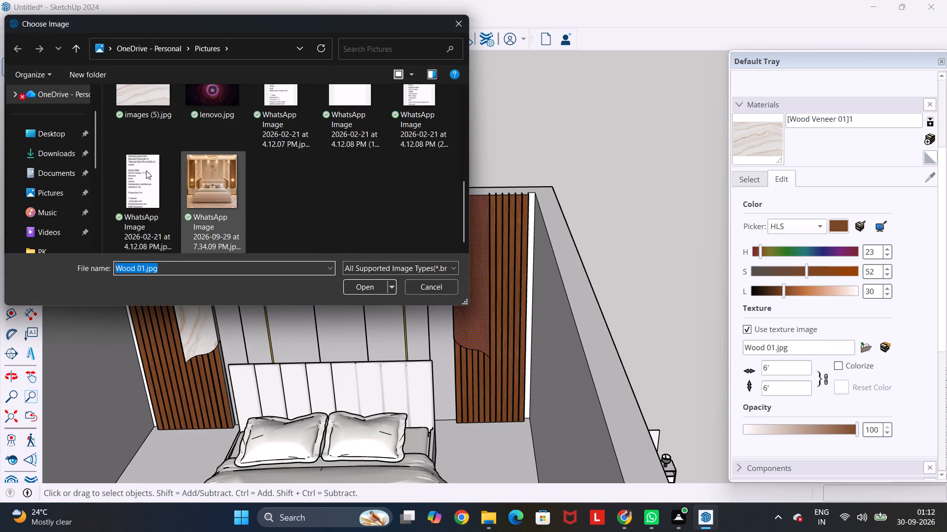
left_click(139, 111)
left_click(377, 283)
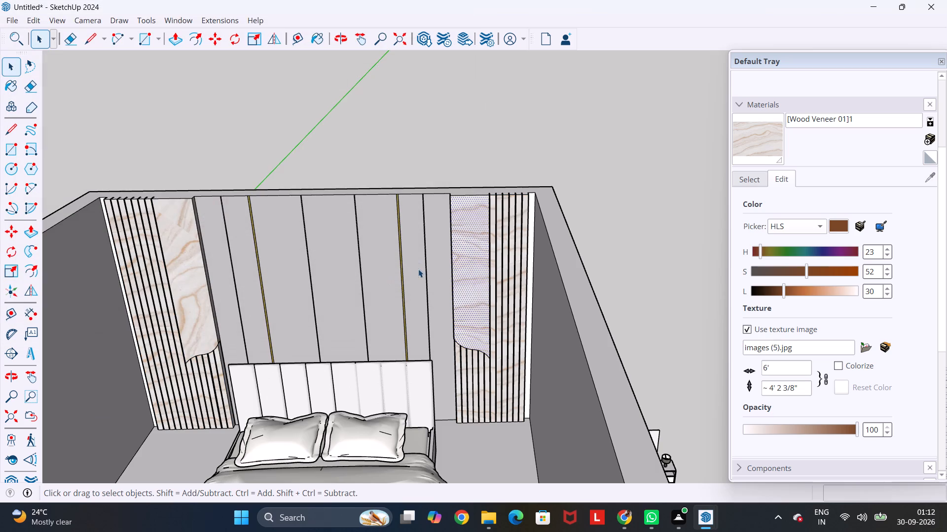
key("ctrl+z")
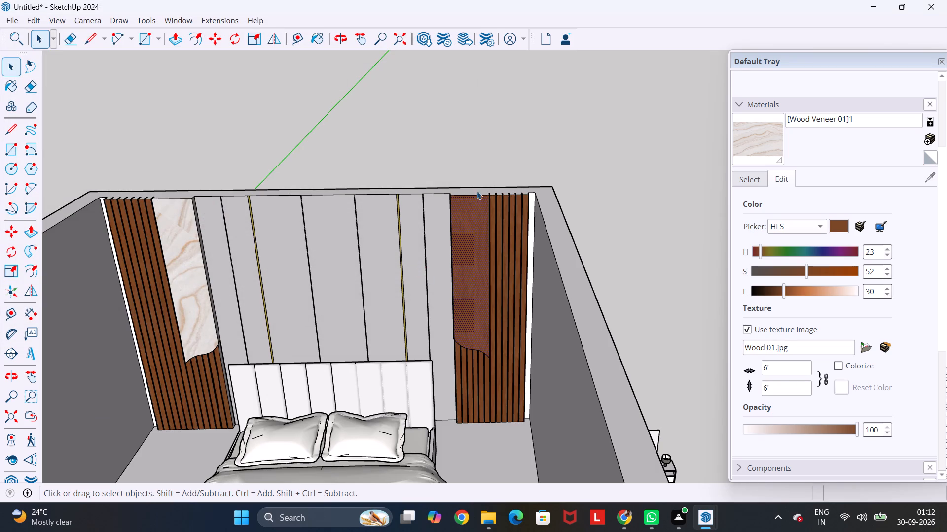
Draw a line about 1' 6" long across the top of the flat panel, from its back corner to the first slat groove.
scroll(474, 174, "up", 5)
middle_click_drag(503, 182, 486, 262)
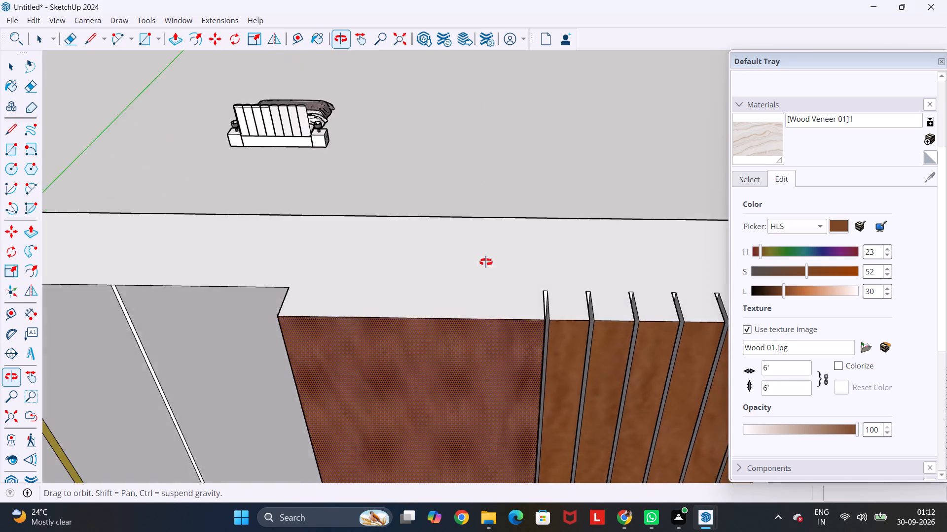
middle_click_drag(486, 262, 457, 323)
key("l")
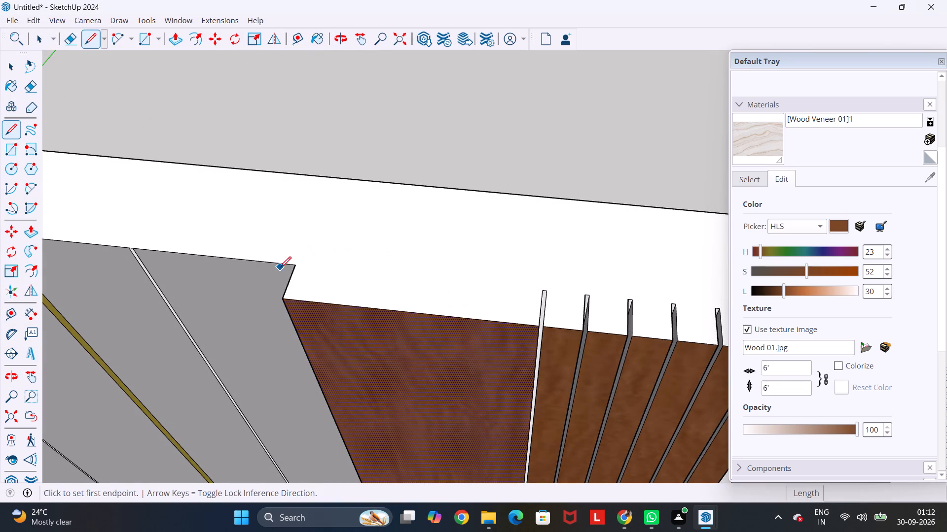
left_click(293, 266)
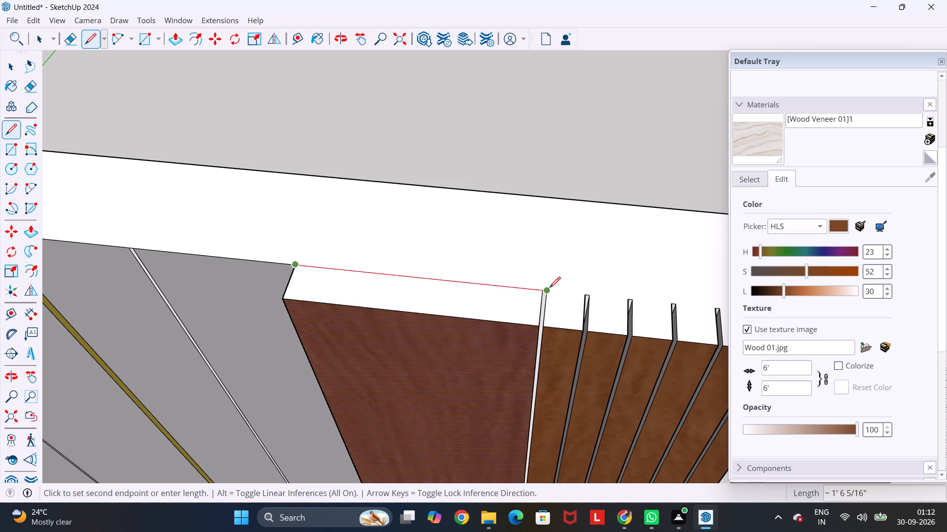
scroll(541, 287, "up", 6)
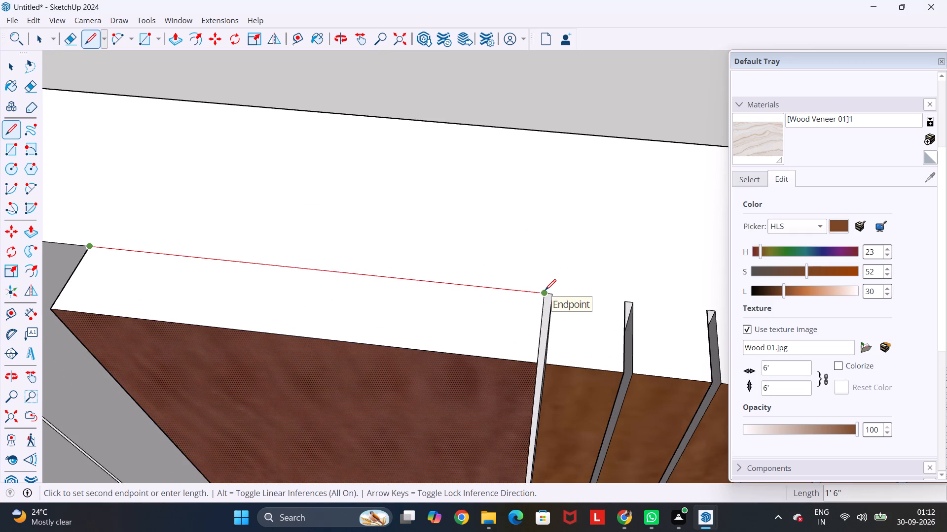
left_click(545, 290)
scroll(542, 288, "down", 11)
middle_click_drag(524, 345, 549, 230)
scroll(549, 230, "down", 2)
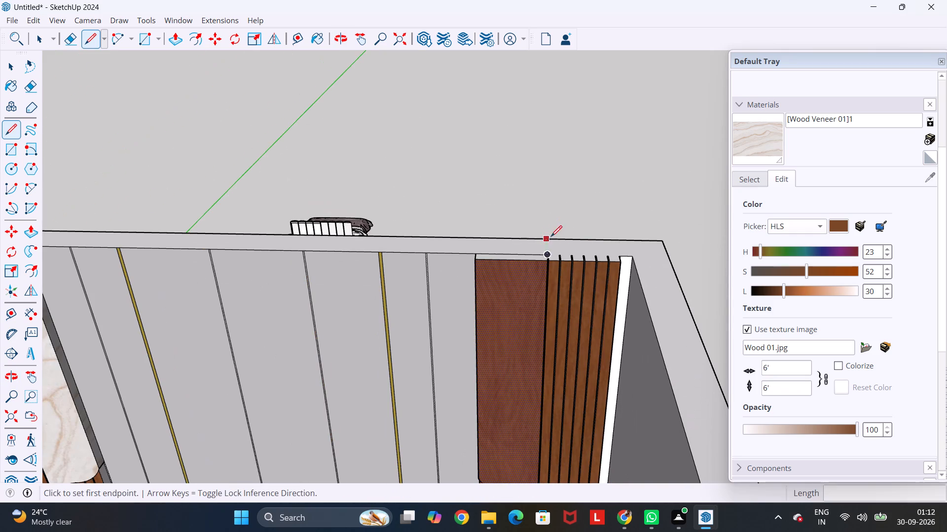
Replace the texture image of the applied Wood Veneer 01 material with images (5).jpg.
left_click(864, 346)
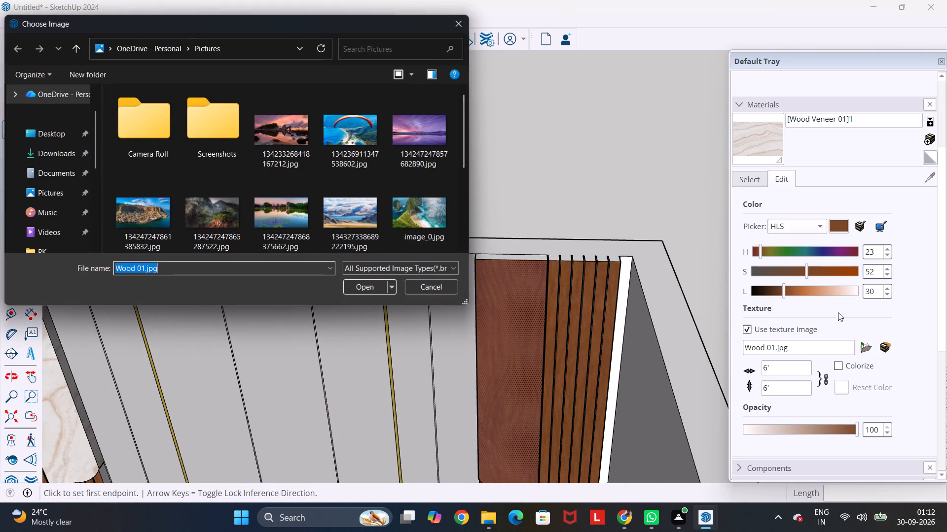
scroll(178, 191, "down", 2)
left_click(150, 181)
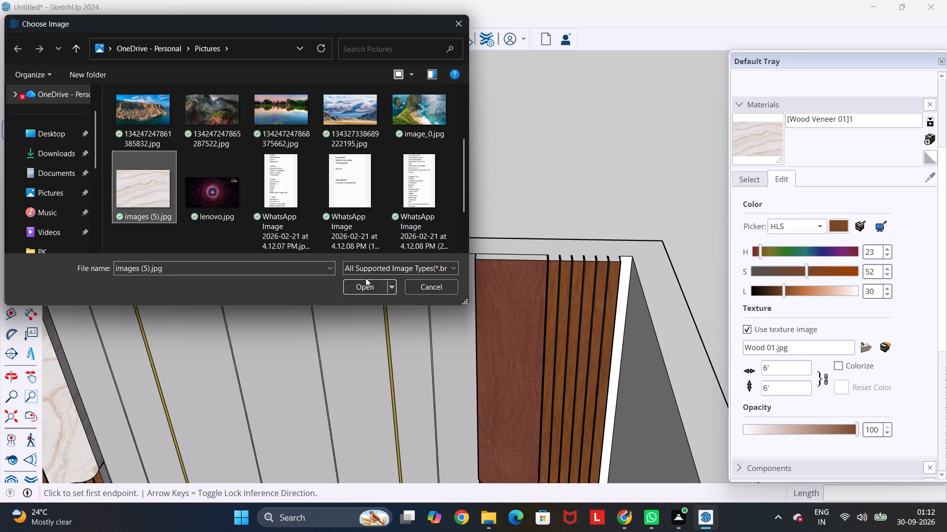
left_click(367, 284)
Paint the full-height slats beside the marble panel, right of the bed, with a fresh Wood Veneer 01.
scroll(462, 305, "down", 4)
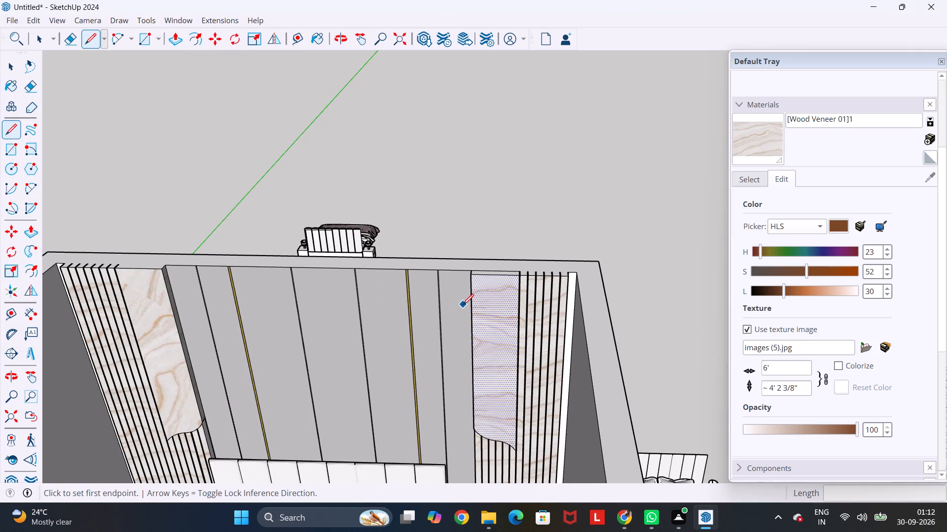
left_click(752, 181)
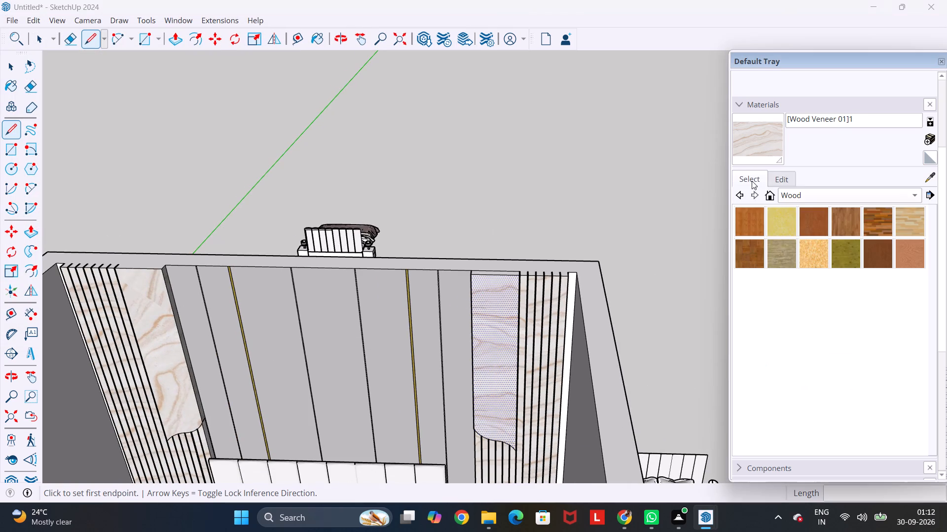
left_click(871, 258)
scroll(582, 278, "up", 3)
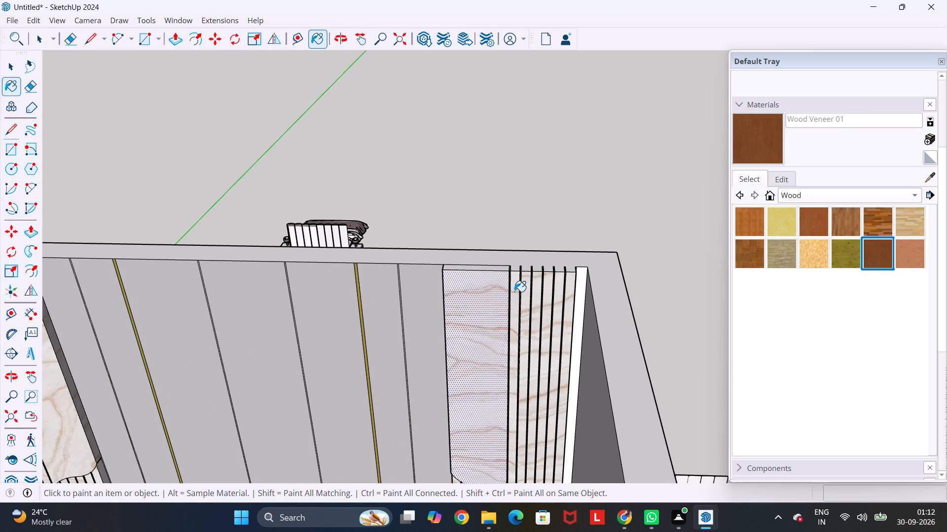
left_click(514, 291)
left_click(530, 289)
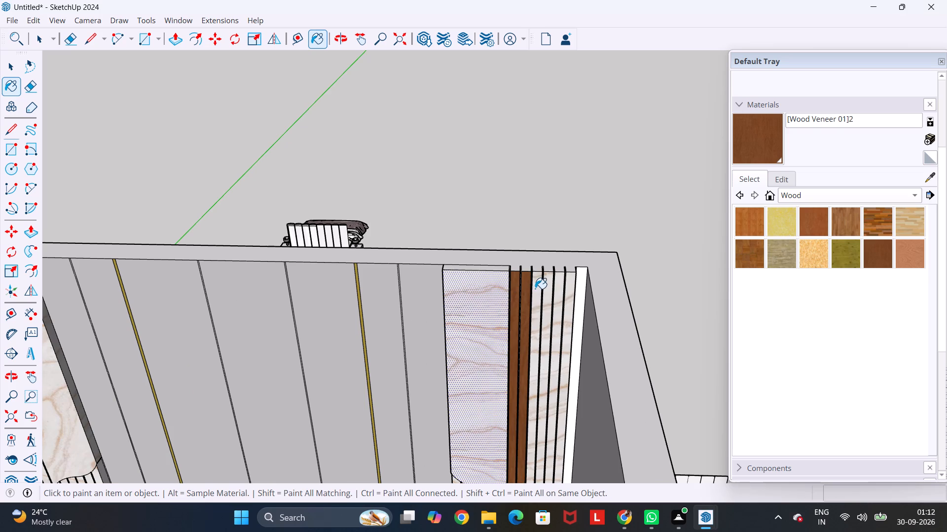
left_click(538, 288)
left_click(548, 287)
left_click(561, 288)
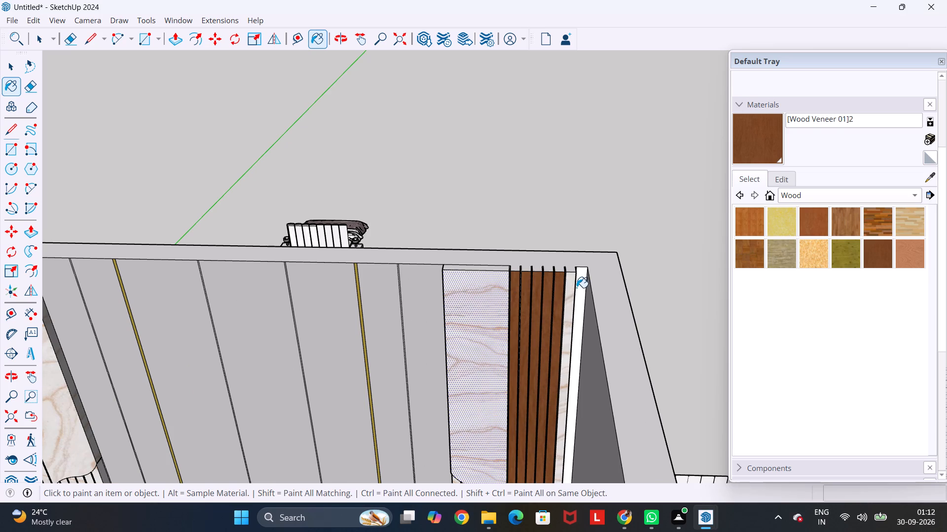
left_click(572, 288)
Paint the short slats beneath the curved marble panel, right of the bed, with Wood Veneer 01.
scroll(571, 287, "down", 11)
scroll(554, 358, "up", 10)
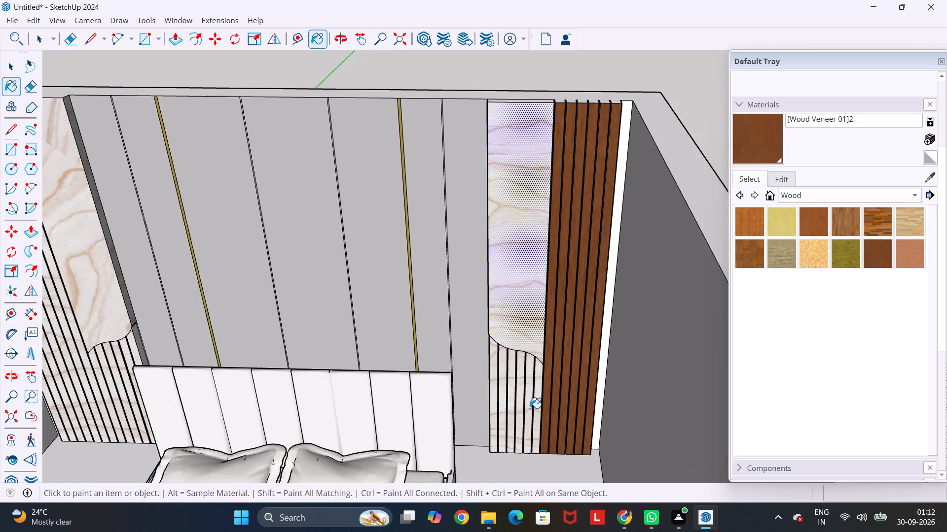
left_click(537, 393)
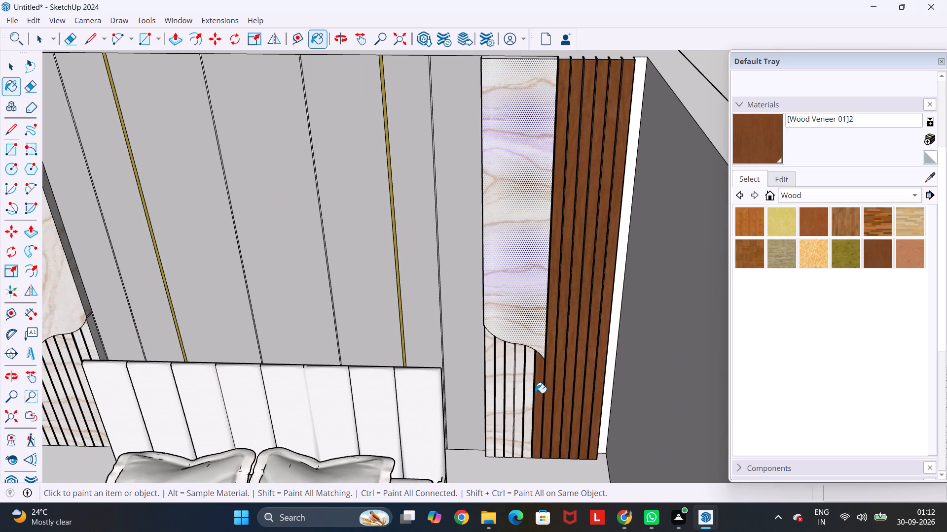
left_click(531, 394)
left_click(519, 402)
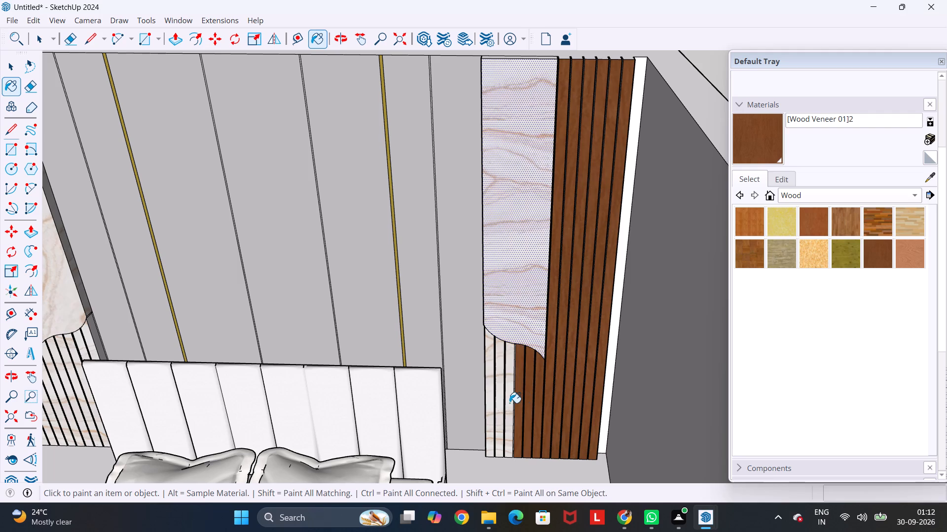
left_click(510, 403)
left_click(501, 408)
left_click(493, 411)
Paint the short slats beneath the curved marble panel, left of the bed, with Wood Veneer 01.
scroll(490, 405, "down", 4)
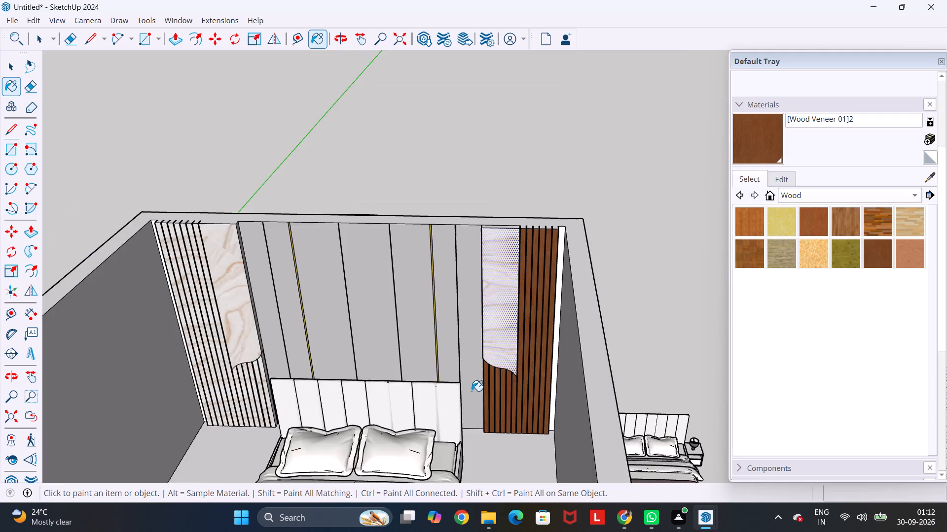
scroll(472, 391, "down", 6)
scroll(331, 382, "up", 15)
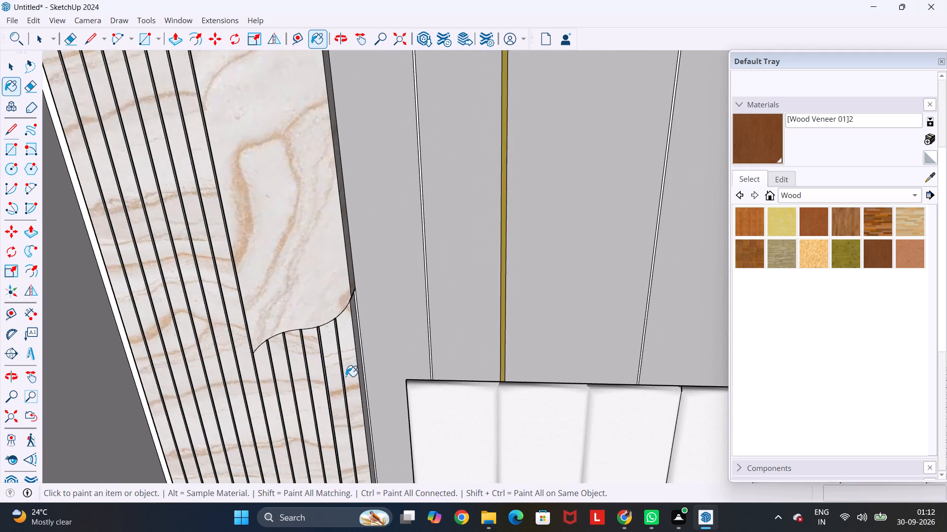
left_click(350, 375)
left_click(335, 378)
left_click(321, 384)
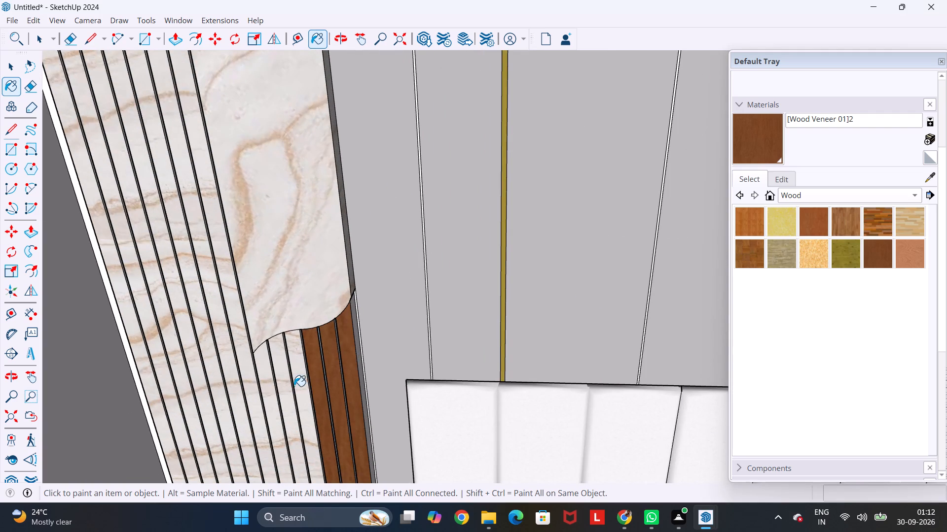
left_click(302, 385)
left_click(287, 393)
left_click(275, 401)
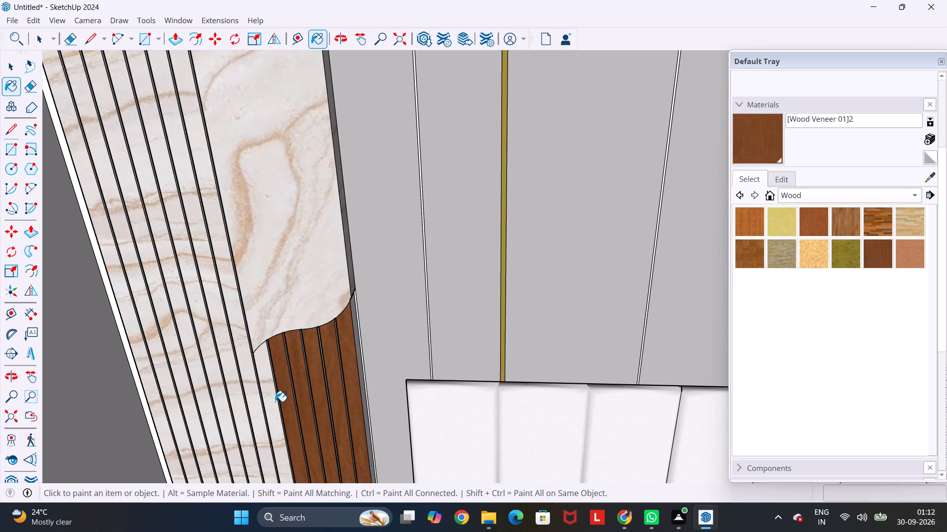
Paint the full-height slats between the left marble panel and the side wall with Wood Veneer 01.
left_click(257, 402)
left_click(242, 403)
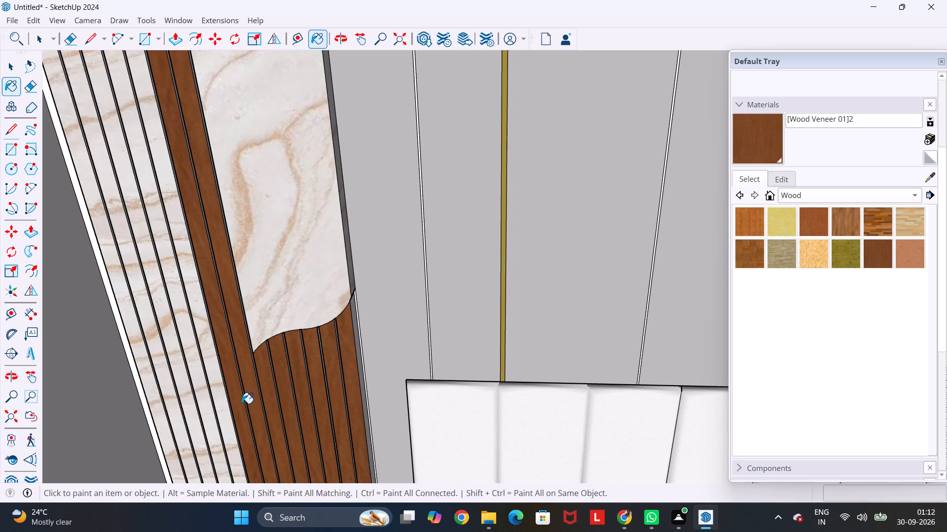
left_click(222, 405)
left_click(211, 412)
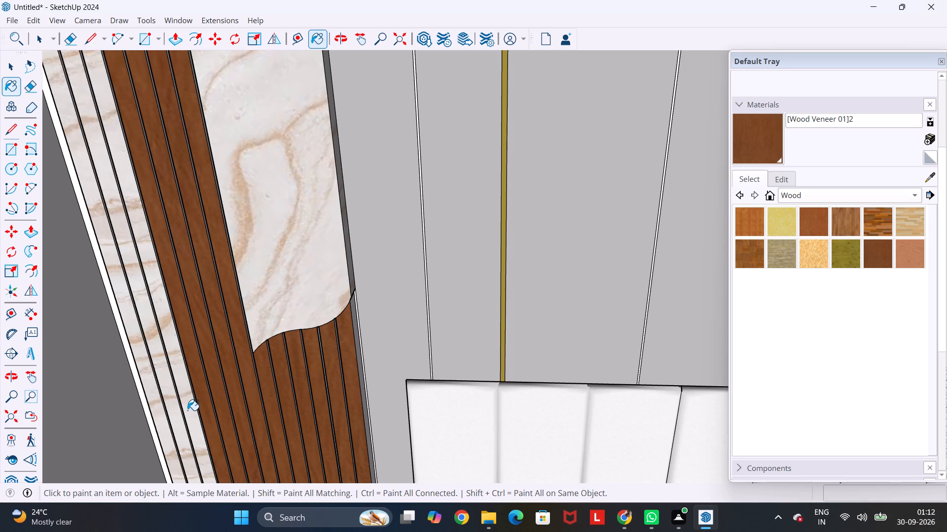
left_click(187, 410)
left_click(175, 410)
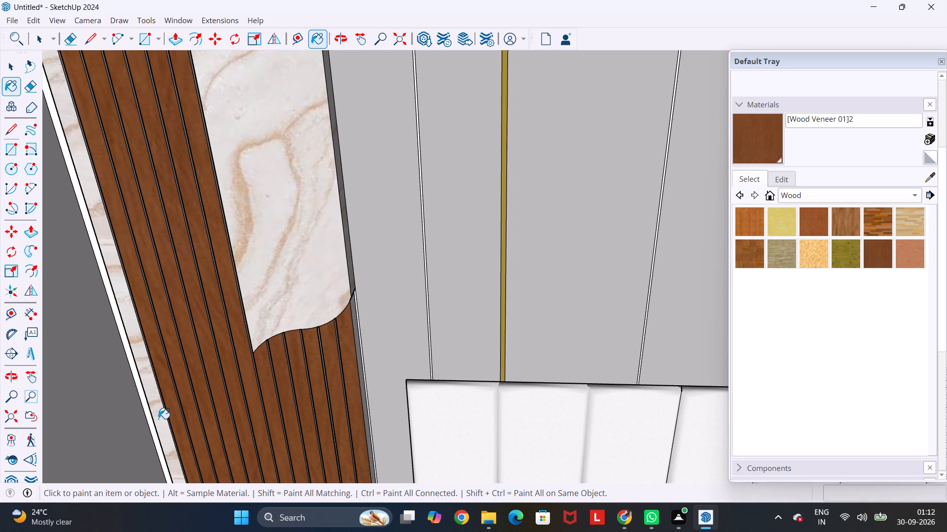
left_click(158, 419)
Examine the back wall's slats, marble panels and central grooved panels from the front.
scroll(226, 368, "down", 16)
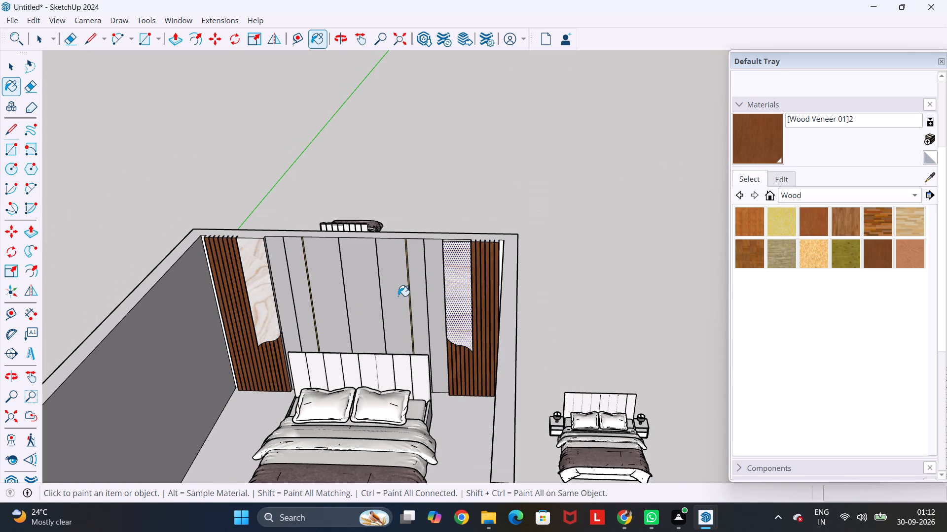
middle_click_drag(398, 296, 429, 304)
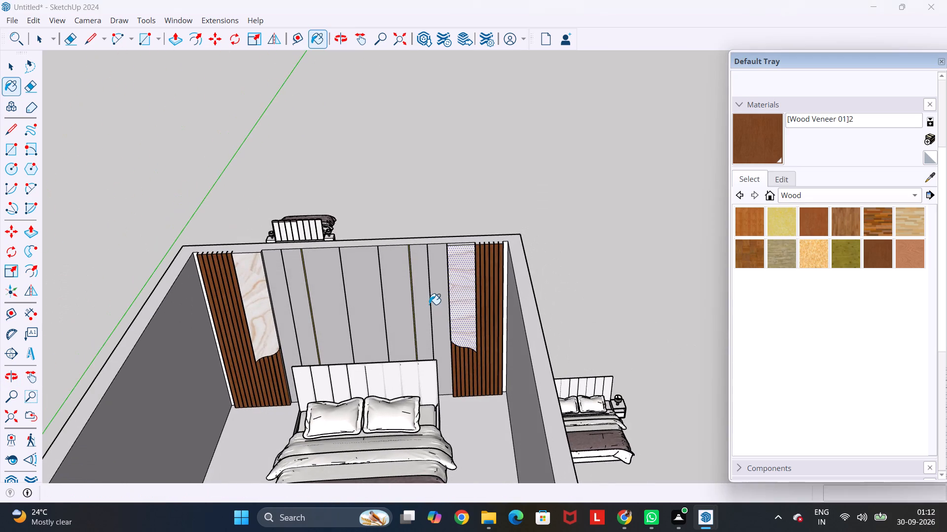
key("Escape")
type("b")
key("space")
middle_click_drag(441, 347, 446, 335)
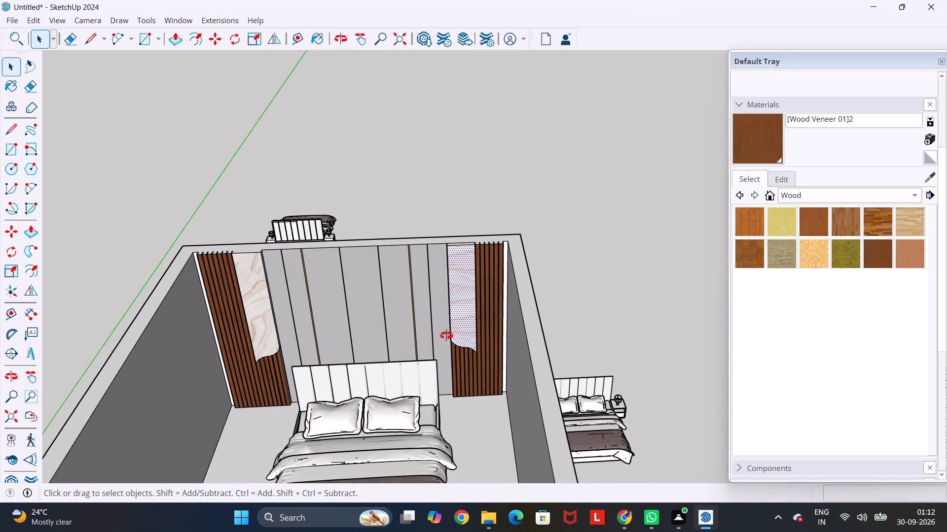
middle_click_drag(446, 335, 475, 249)
scroll(475, 250, "down", 1)
scroll(419, 260, "up", 2)
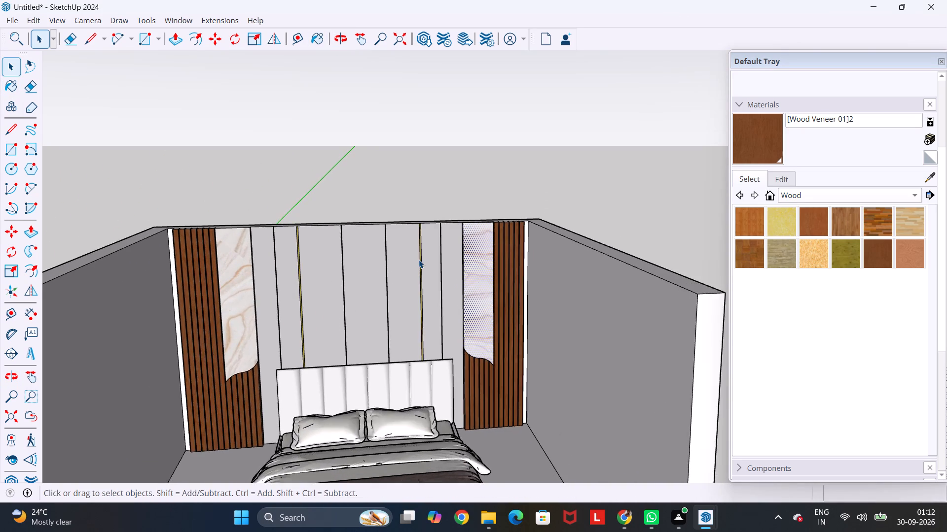
scroll(419, 260, "up", 1)
key("Escape")
key("space")
scroll(278, 282, "up", 1)
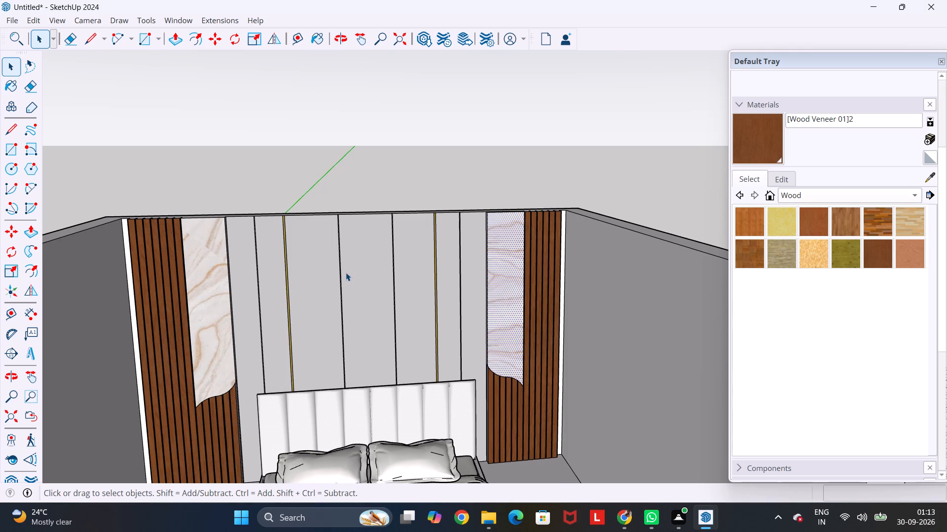
scroll(391, 264, "up", 10)
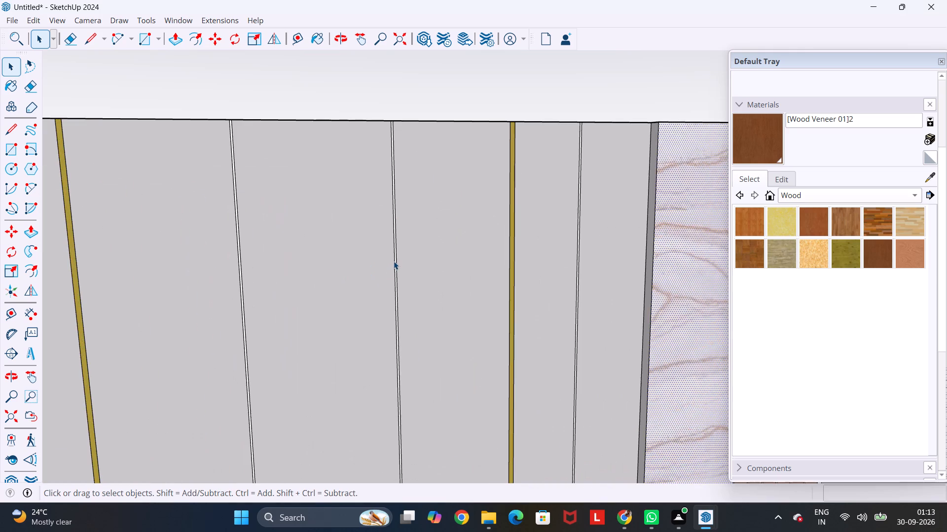
scroll(394, 261, "down", 11)
middle_click_drag(458, 341, 416, 331)
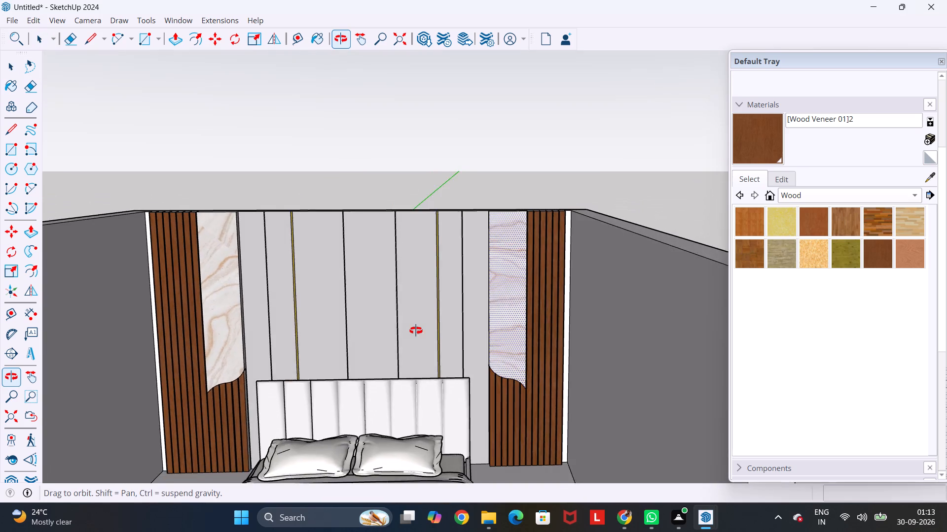
middle_click_drag(416, 331, 434, 327)
scroll(434, 327, "down", 3)
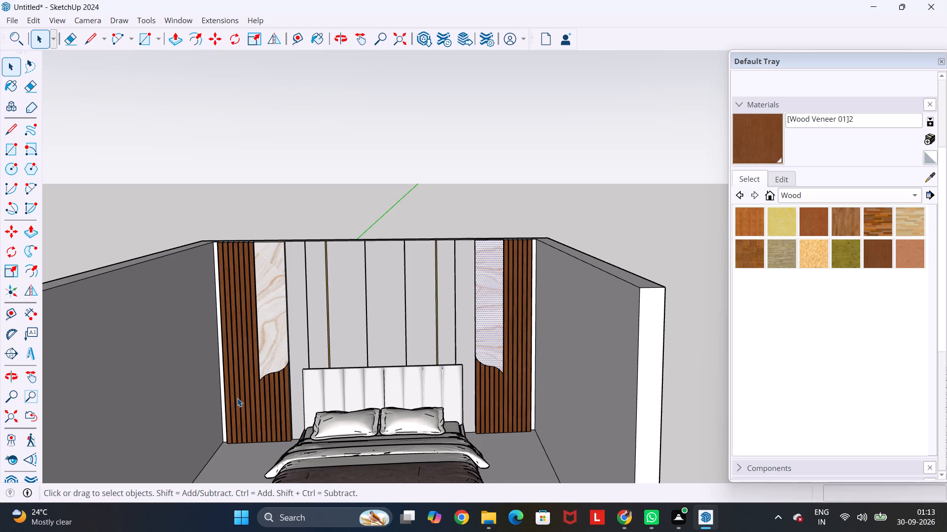
Place a guide point 9" above the floor on the outer edge of the slatted panel left of the bed.
key("r")
scroll(224, 446, "up", 10)
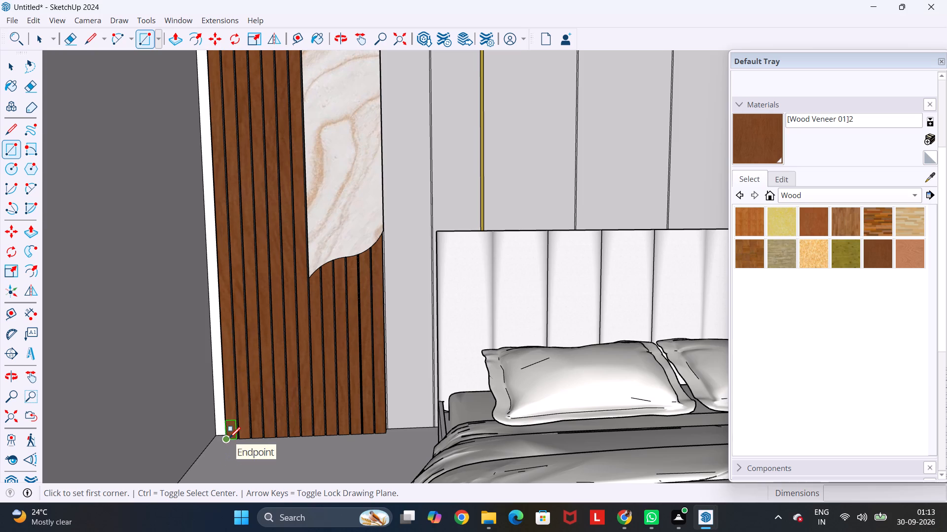
key("t")
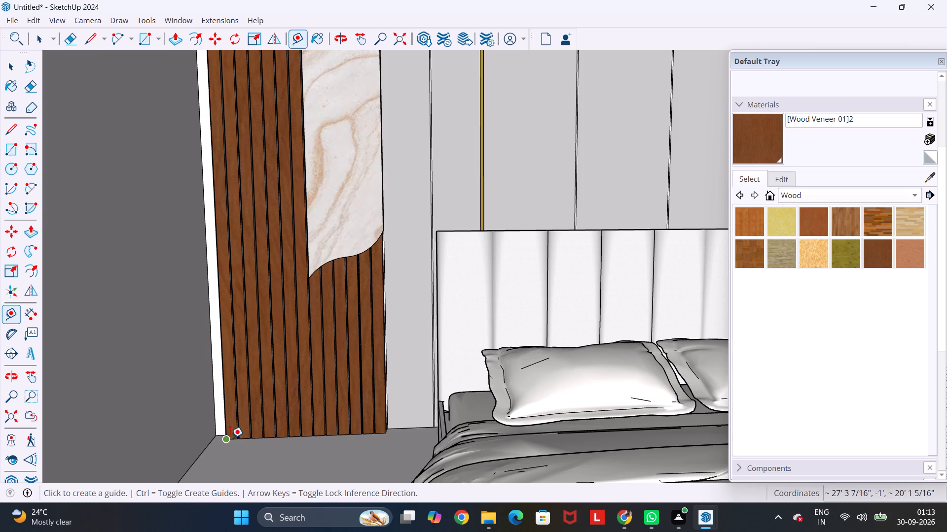
scroll(228, 438, "up", 5)
left_click(228, 437)
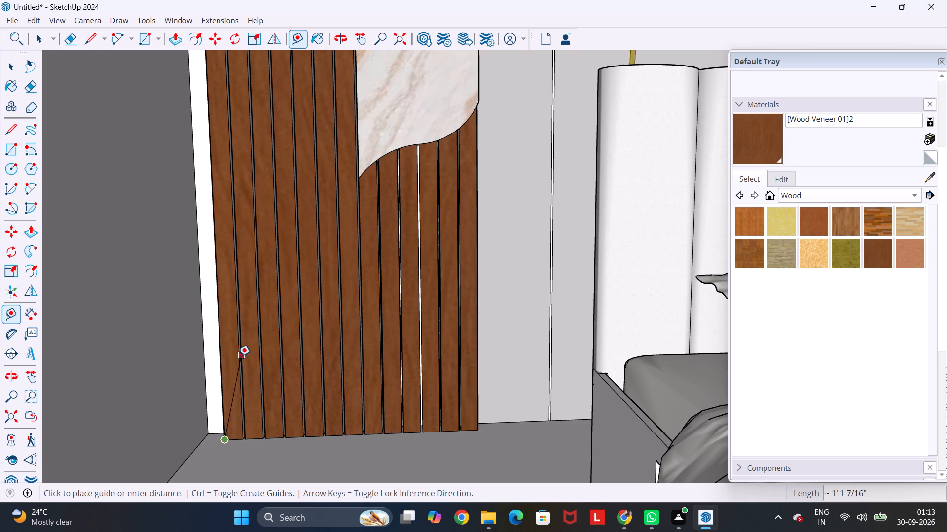
key("1")
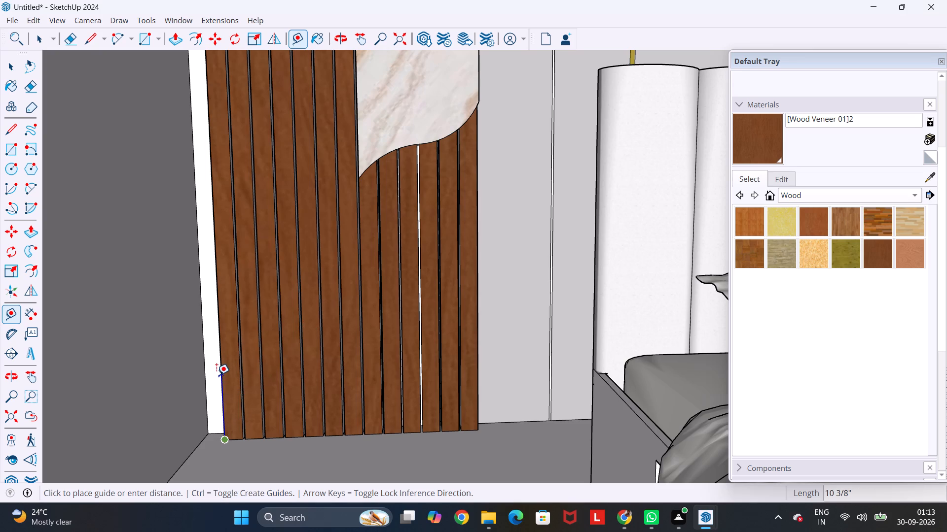
key("apostrophe")
key("BackSpace")
key("BackSpace")
key("9")
key("shift+quotedbl")
key("Return")
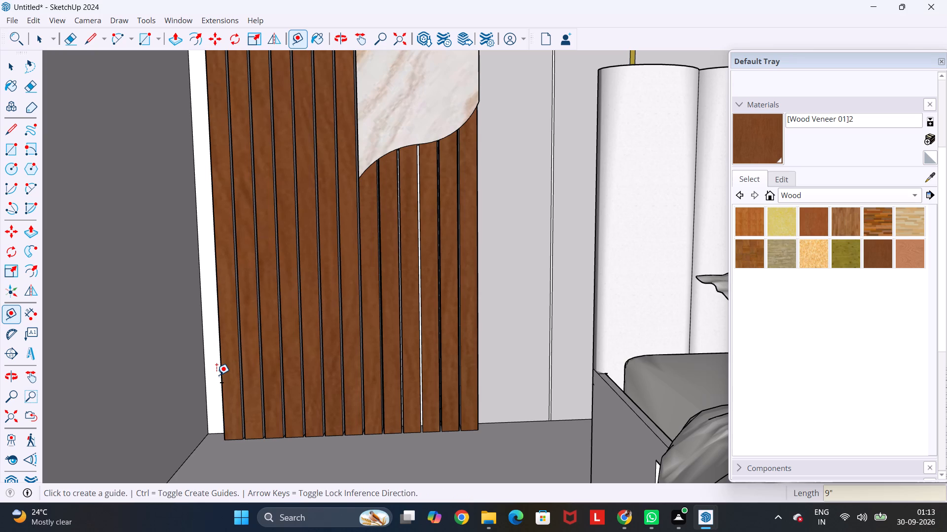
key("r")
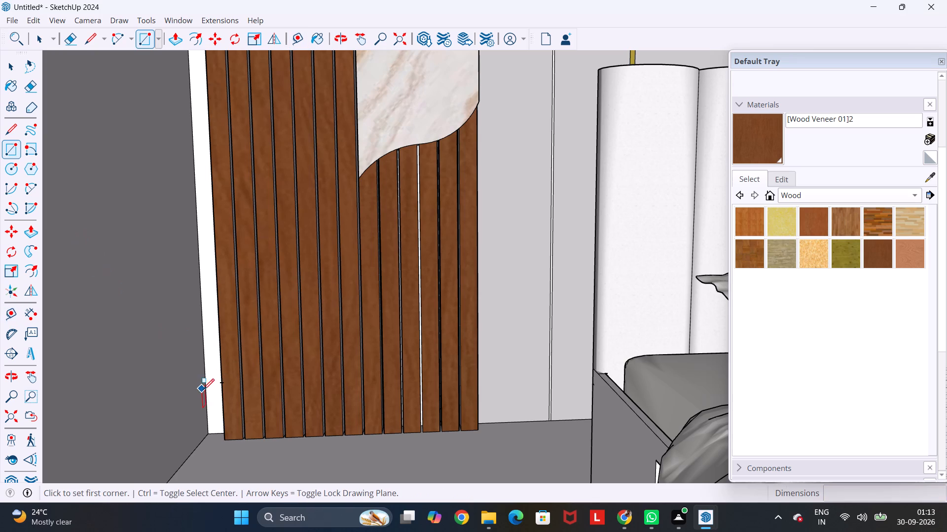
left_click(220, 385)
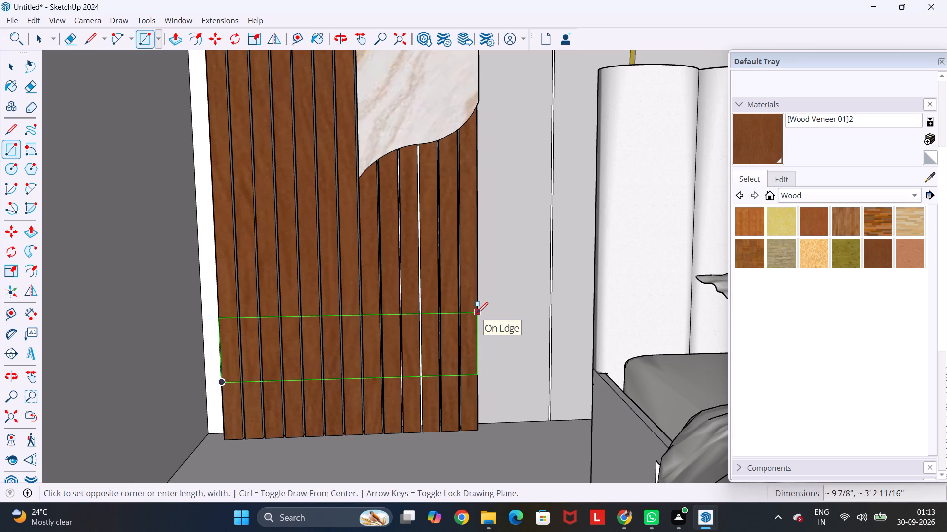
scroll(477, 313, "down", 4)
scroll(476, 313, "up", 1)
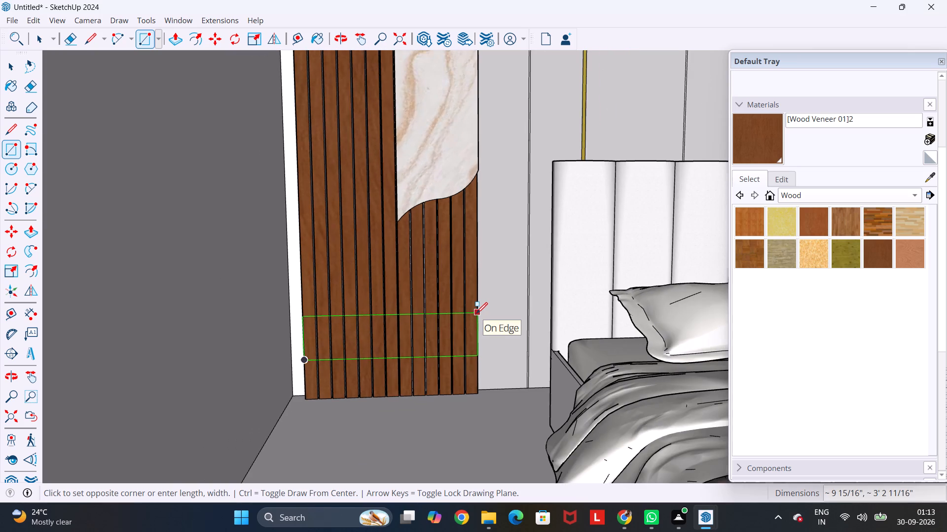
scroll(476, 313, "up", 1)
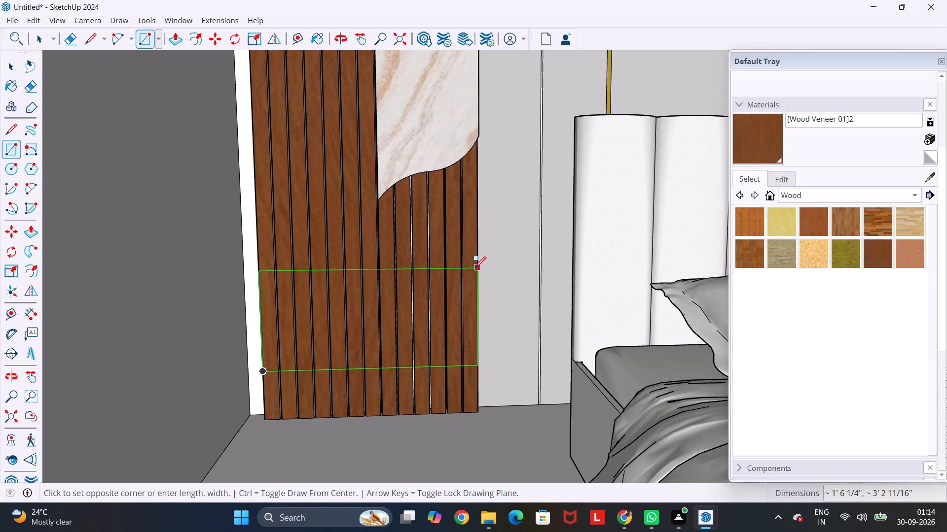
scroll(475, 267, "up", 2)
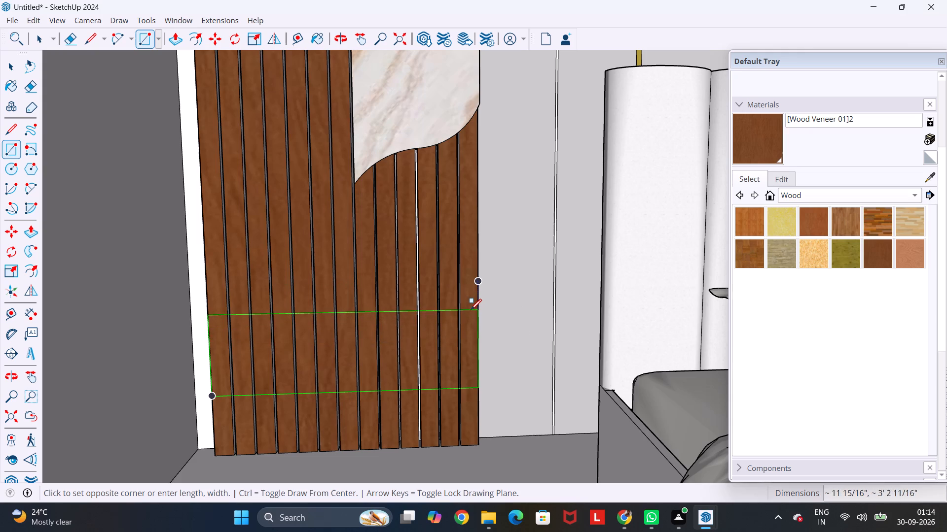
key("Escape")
Scale the bed's width by about 1.09 along the red axis, extending it toward the slatted panel on its left.
key("space")
scroll(472, 308, "down", 17)
left_click(520, 324)
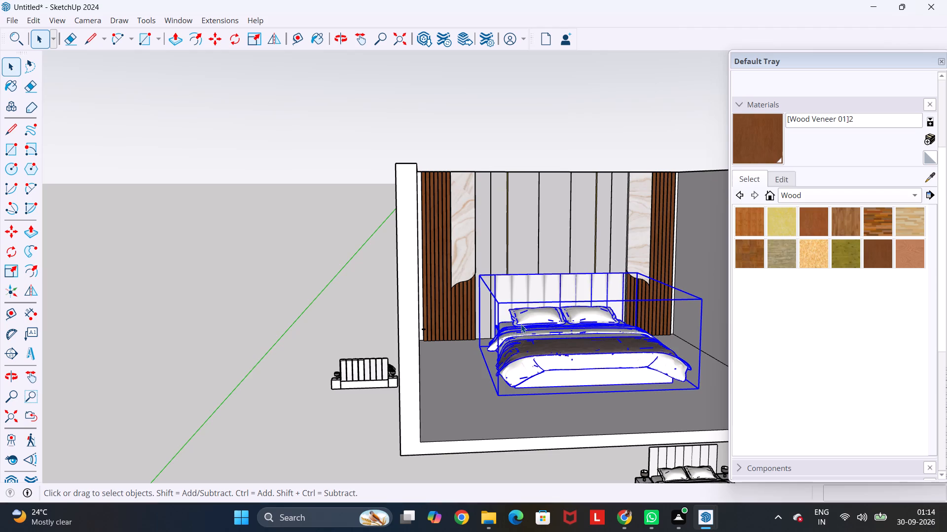
key("s")
scroll(474, 363, "up", 4)
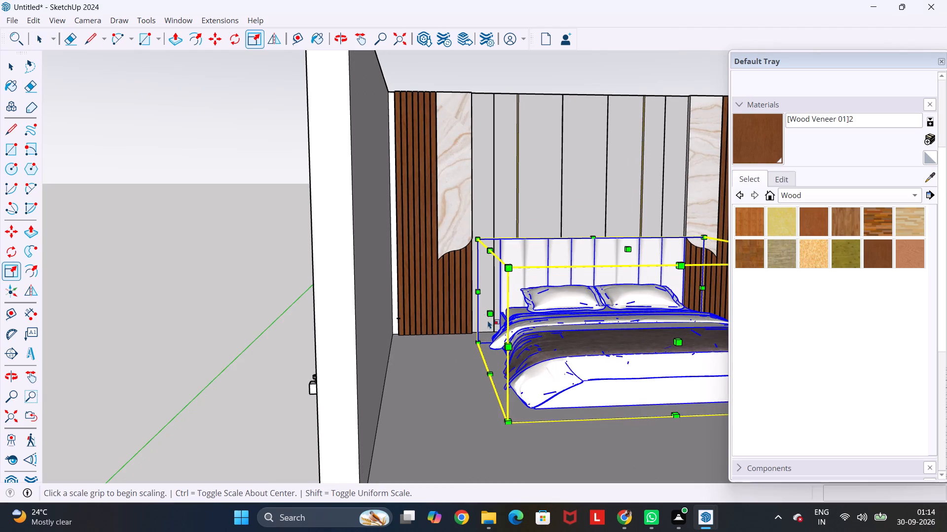
left_click_drag(491, 313, 452, 317)
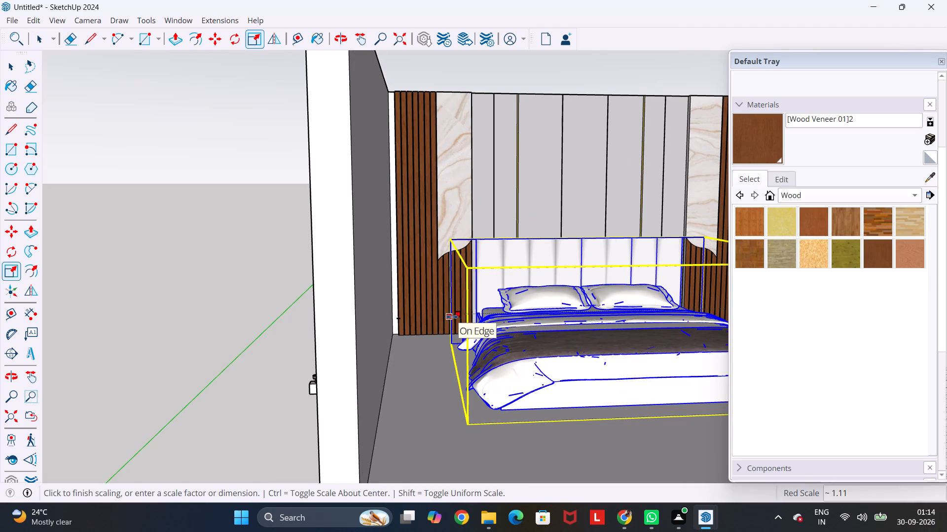
left_click_drag(452, 317, 456, 317)
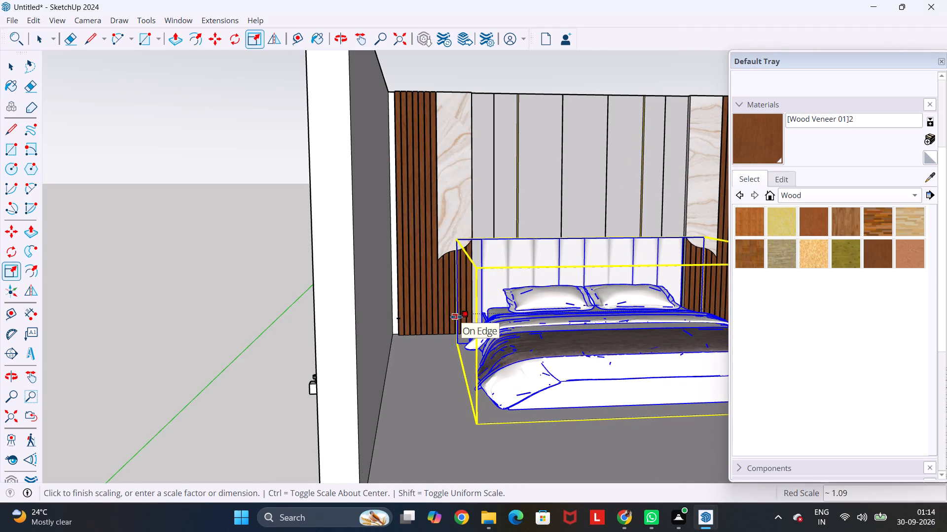
left_click_drag(456, 317, 458, 317)
Scale the bed uniformly by about 1.06 from its right side, keeping the opposite side as the anchor.
scroll(458, 317, "down", 8)
middle_click_drag(606, 314, 588, 311)
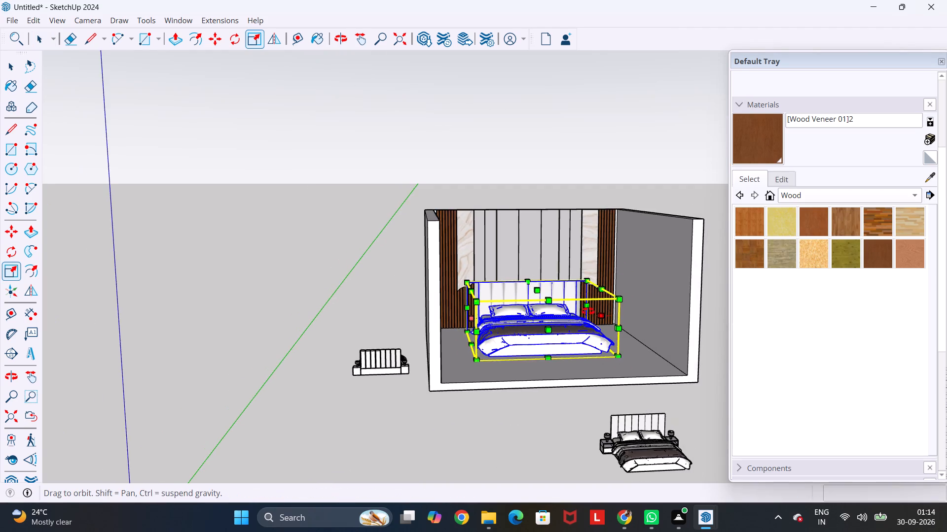
middle_click_drag(588, 311, 520, 384)
scroll(523, 384, "up", 4)
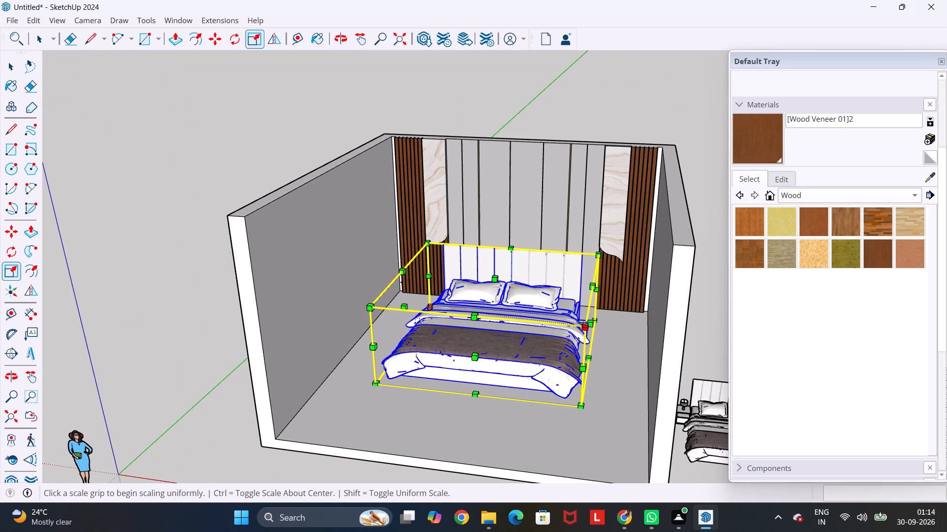
left_click_drag(589, 324, 598, 325)
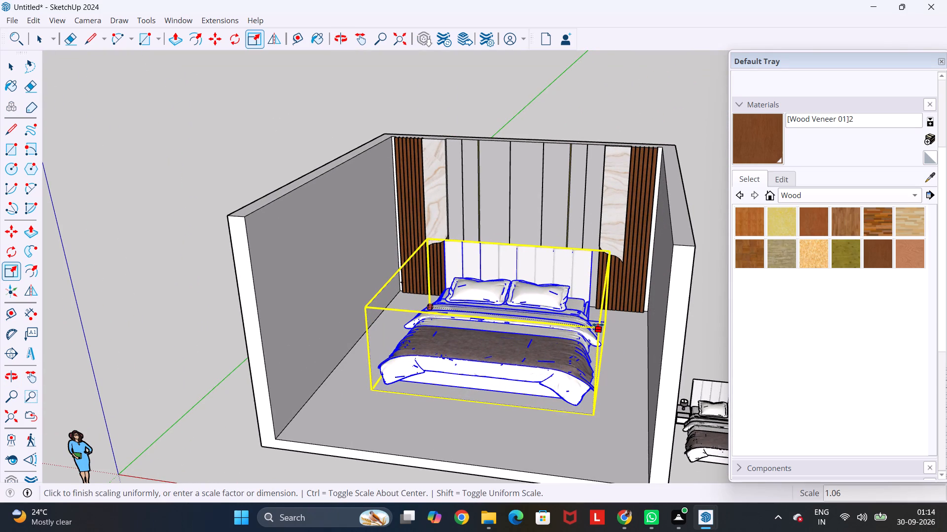
left_click_drag(598, 325, 597, 325)
key("Escape")
key("space")
Stretch the bed's width slightly along the red axis toward the slatted panel on its right.
left_click(534, 322)
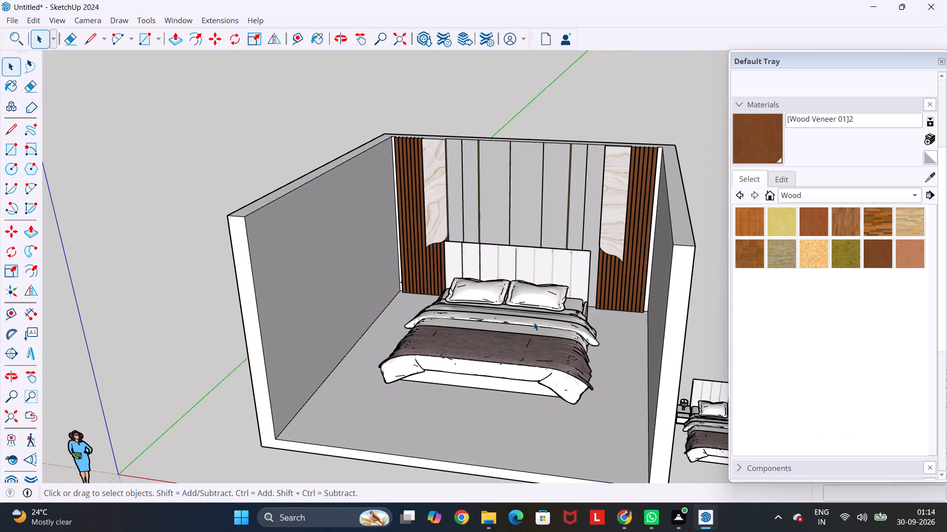
key("s")
scroll(604, 326, "up", 2)
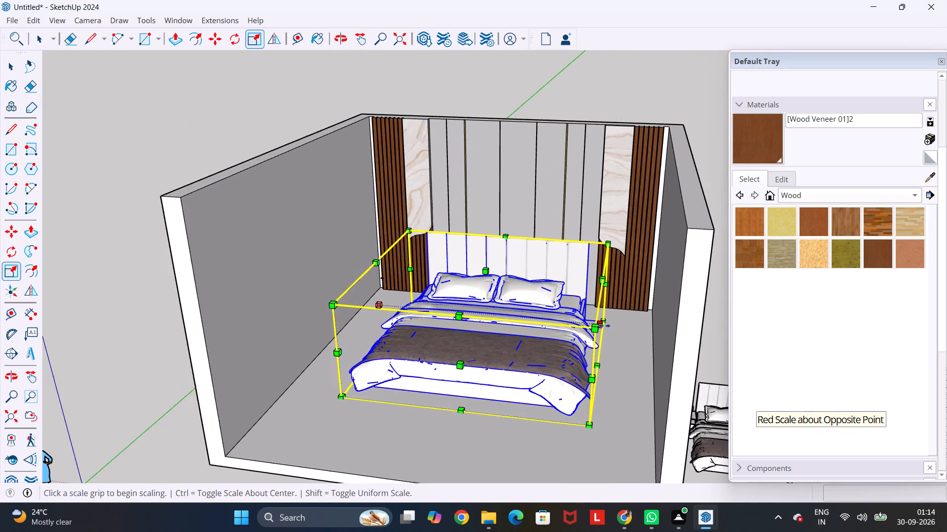
scroll(604, 326, "up", 1)
left_click_drag(599, 323, 607, 325)
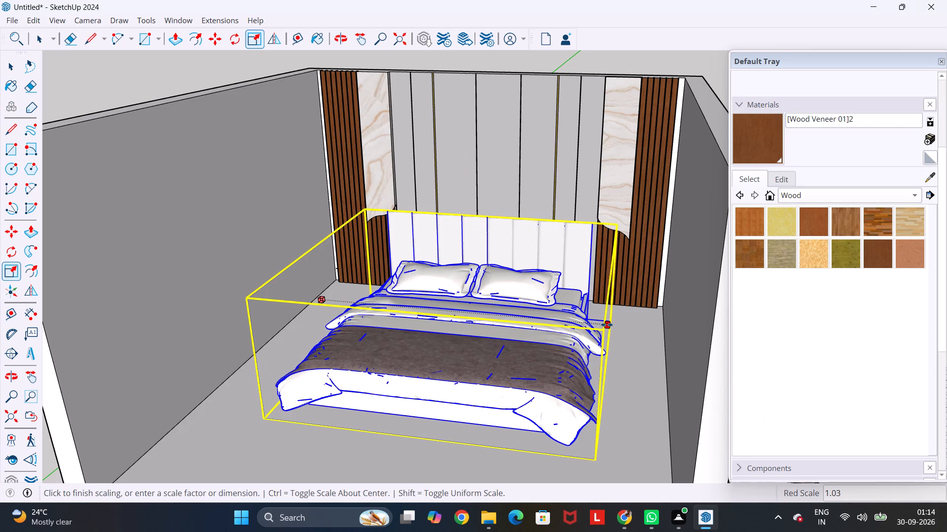
left_click_drag(607, 325, 613, 326)
key("Escape")
Scale the bed's width by about 1.08 along the red axis toward the slatted panel on its left.
middle_click_drag(461, 324, 546, 317)
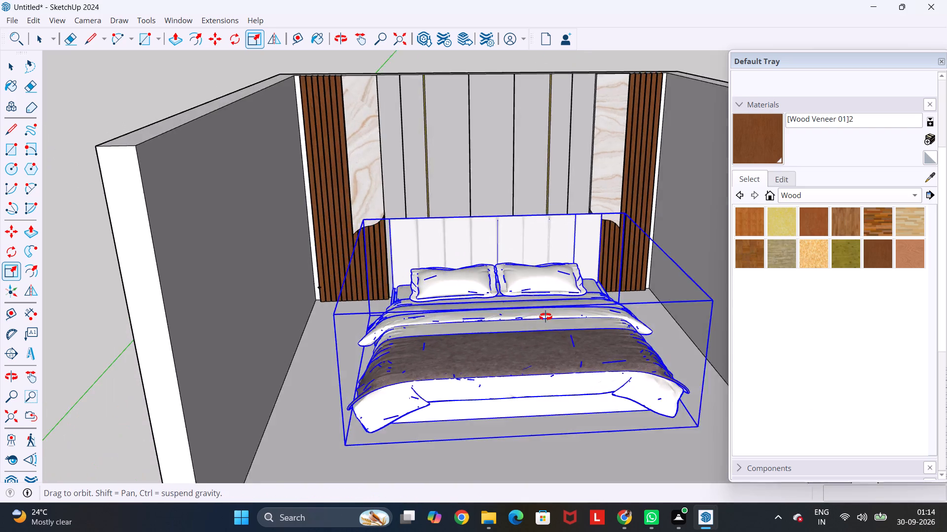
middle_click_drag(546, 317, 530, 306)
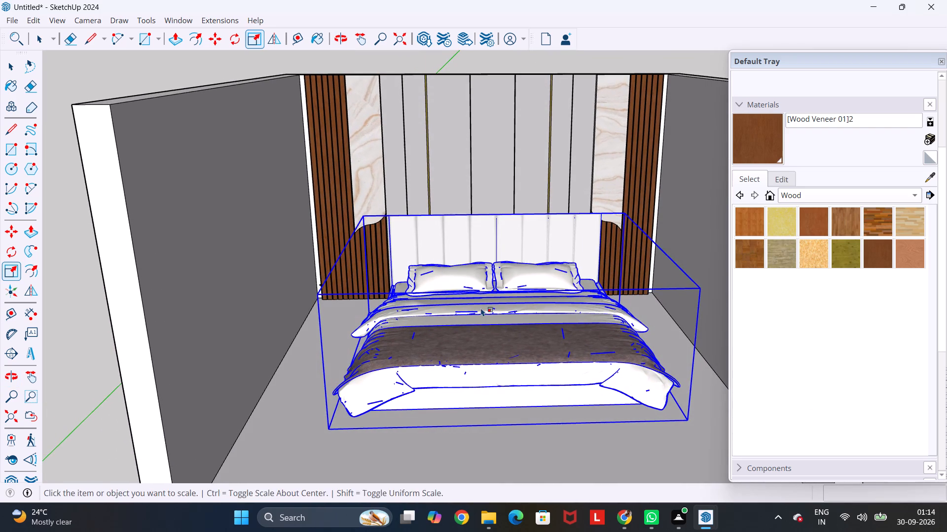
left_click(481, 308)
key("Escape")
key("space")
left_click(478, 325)
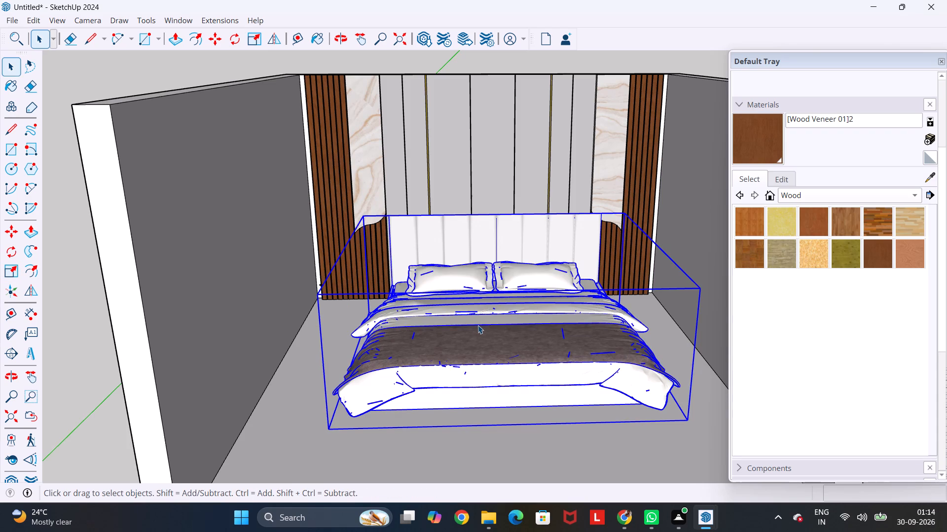
key("s")
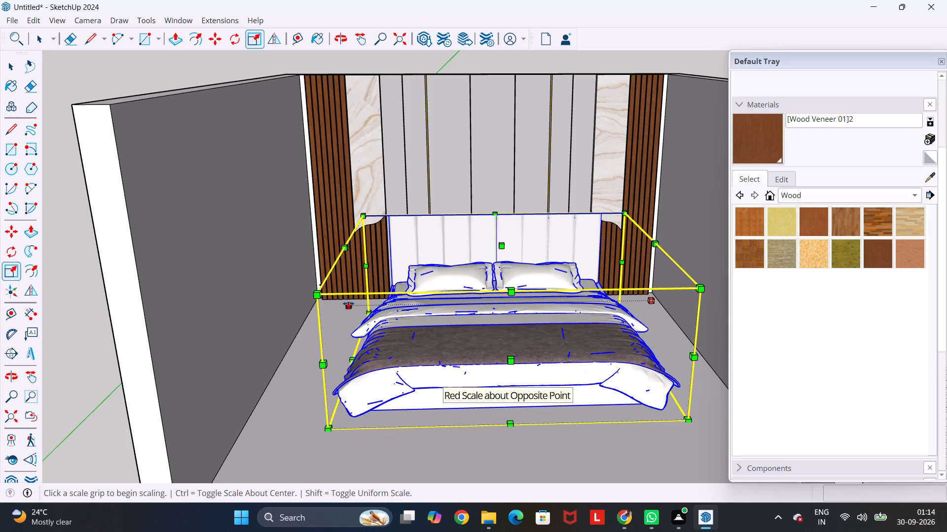
left_click(348, 303)
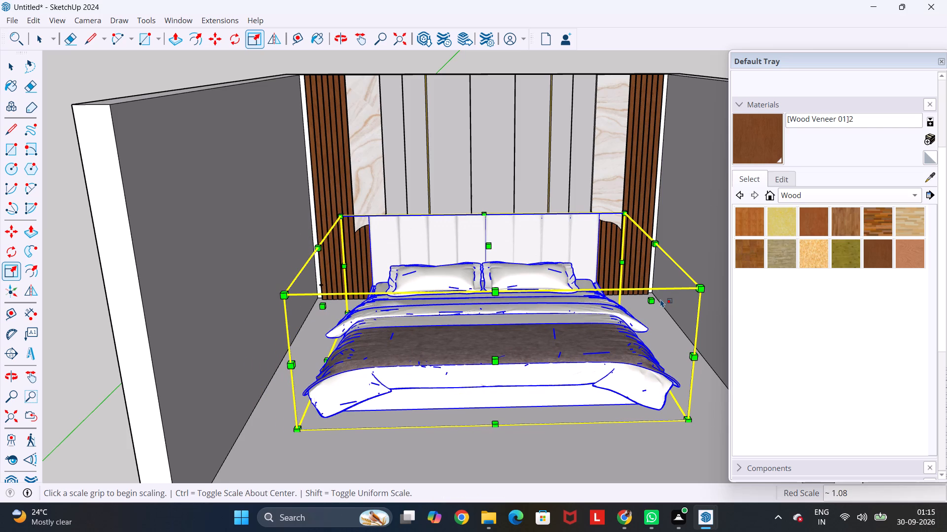
Widen the bed a little more along the red axis toward its right side to balance it against the back wall.
left_click_drag(654, 299, 646, 300)
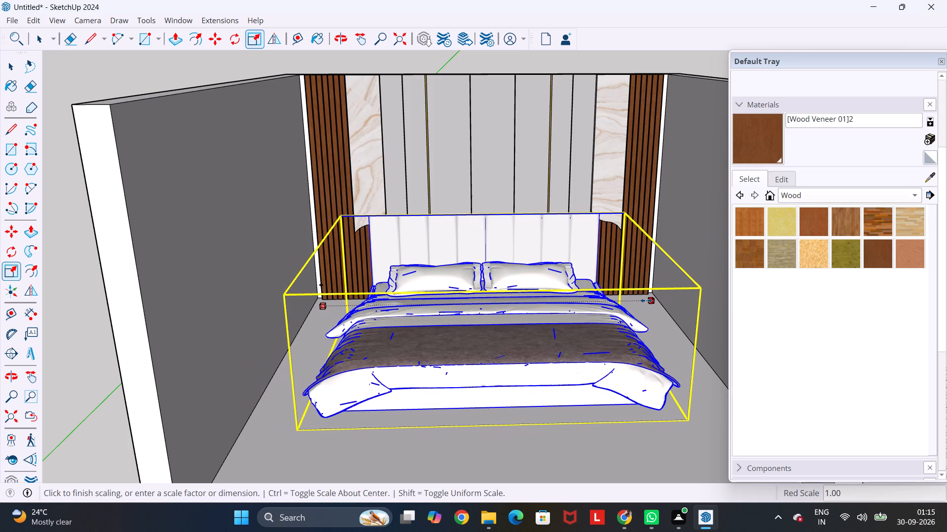
left_click_drag(646, 300, 651, 300)
left_click_drag(651, 300, 648, 299)
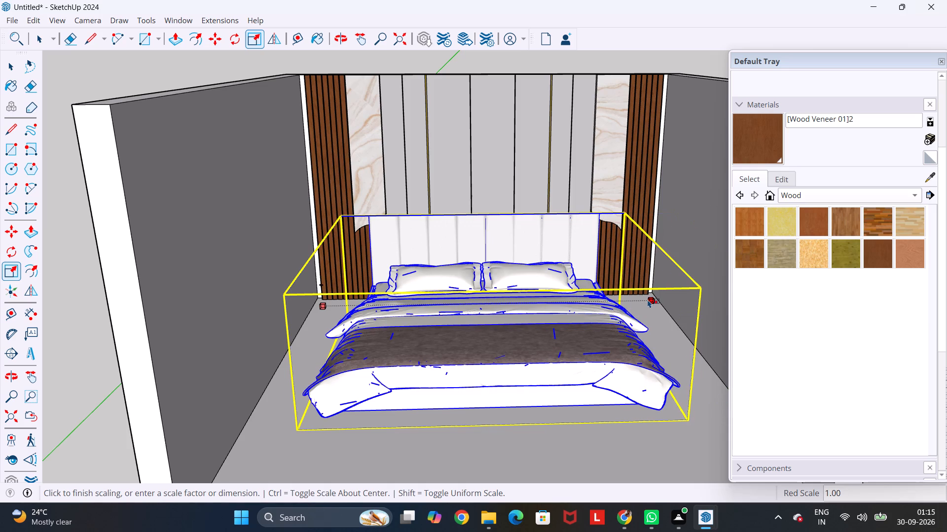
middle_click_drag(658, 306, 585, 343)
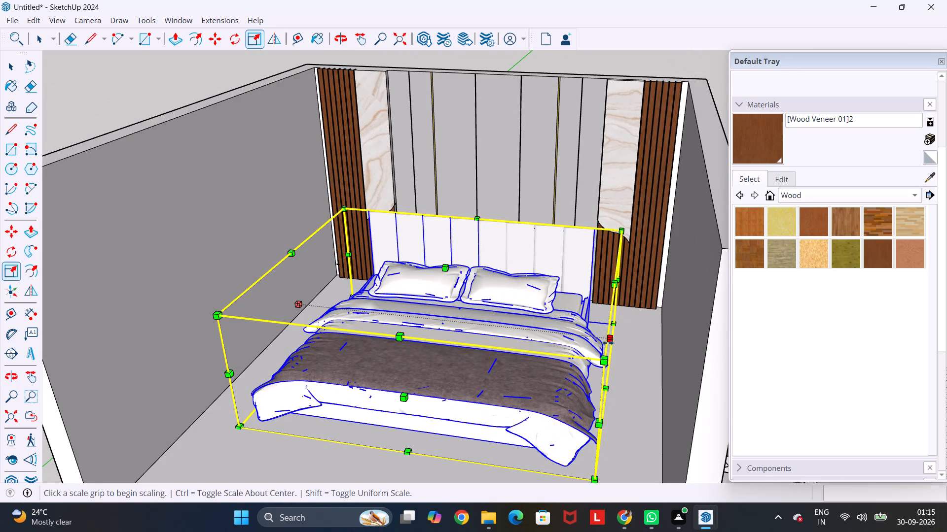
left_click_drag(609, 340, 632, 342)
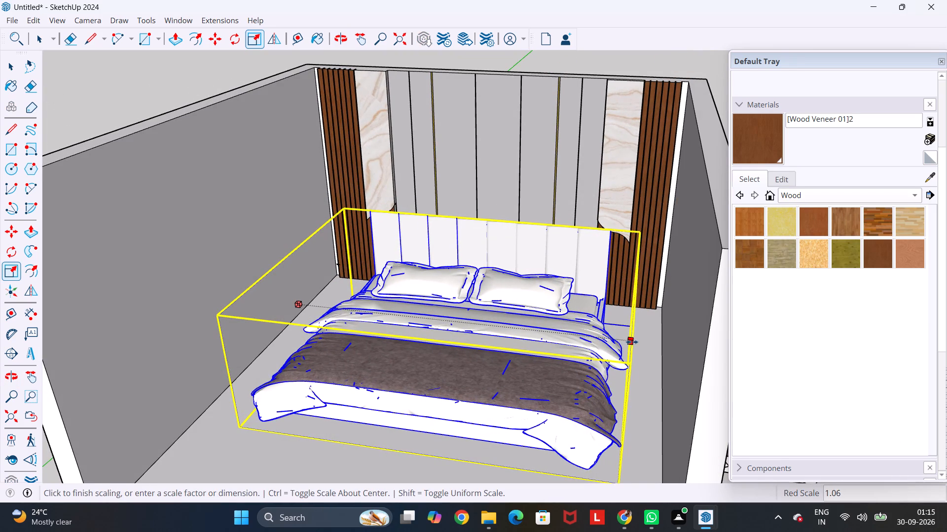
left_click_drag(632, 342, 623, 337)
left_click(638, 362)
key("Escape")
key("space")
key("space")
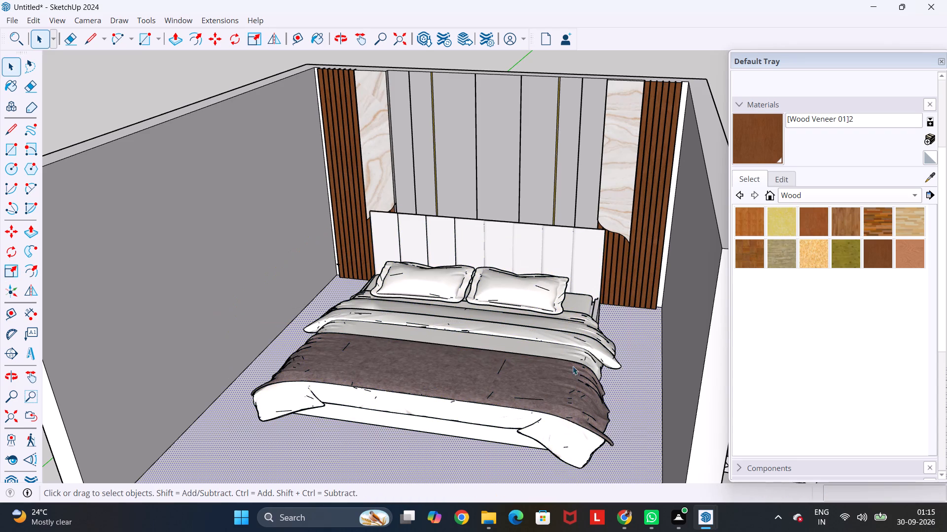
Scale the bed's height by about 1.25 along the blue axis, keeping its base on the floor.
middle_click_drag(556, 373, 603, 306)
scroll(603, 306, "down", 9)
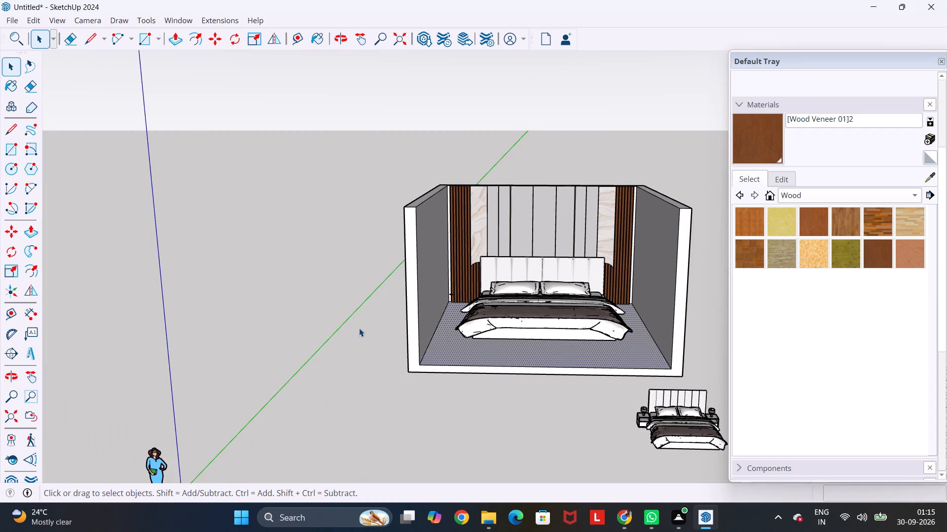
left_click(359, 328)
key("Escape")
middle_click_drag(546, 299, 517, 373)
left_click(530, 336)
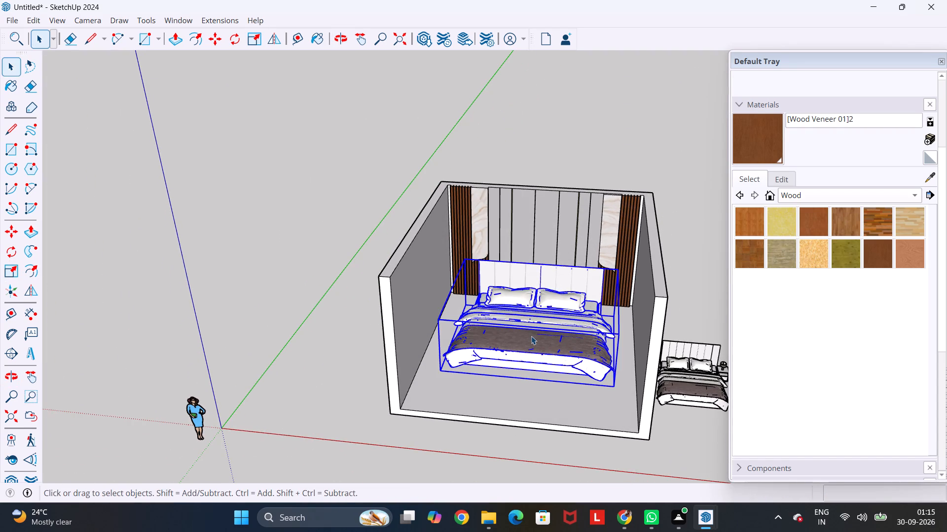
key("s")
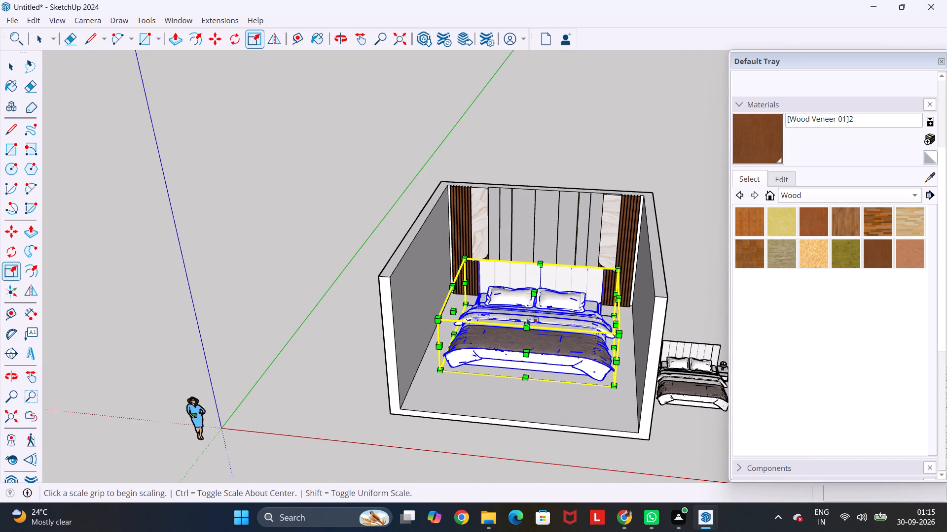
left_click_drag(536, 294, 535, 281)
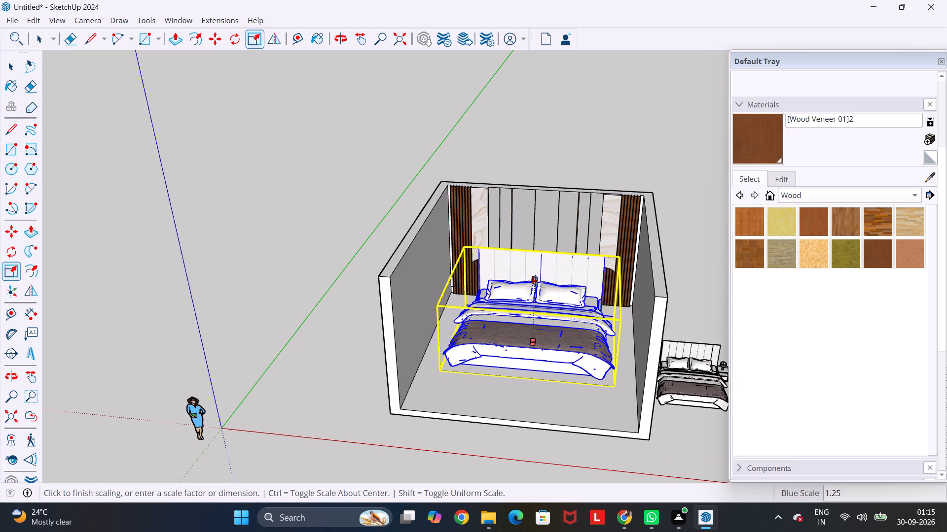
left_click_drag(535, 281, 537, 266)
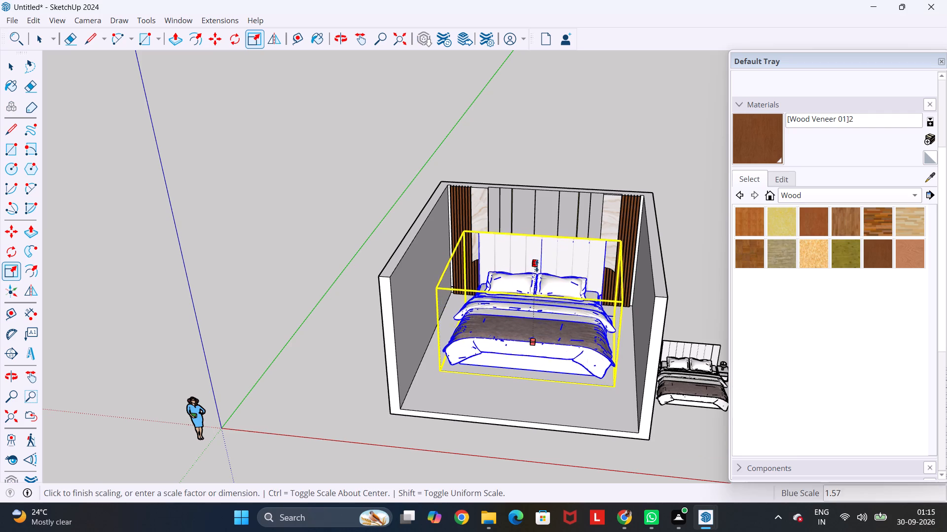
left_click_drag(537, 266, 537, 281)
key("Escape")
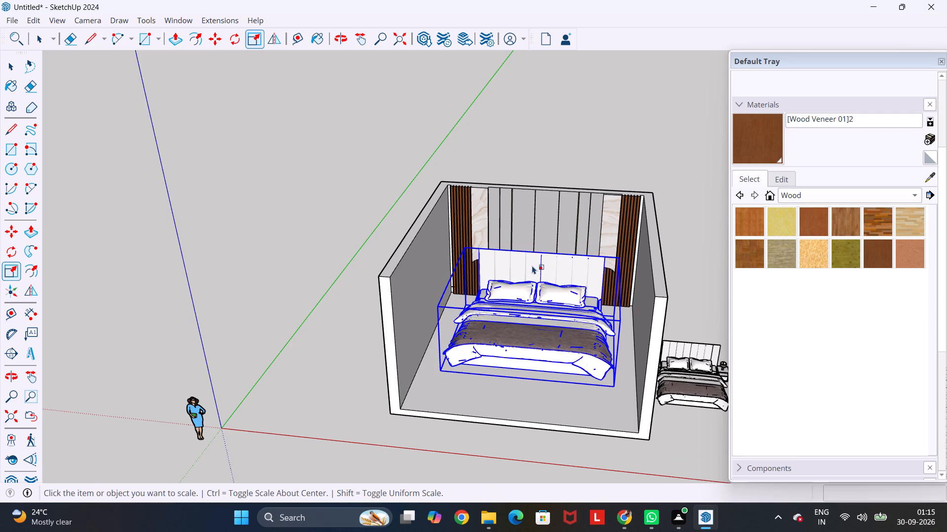
key("space")
key("Escape")
left_click(574, 157)
key("space")
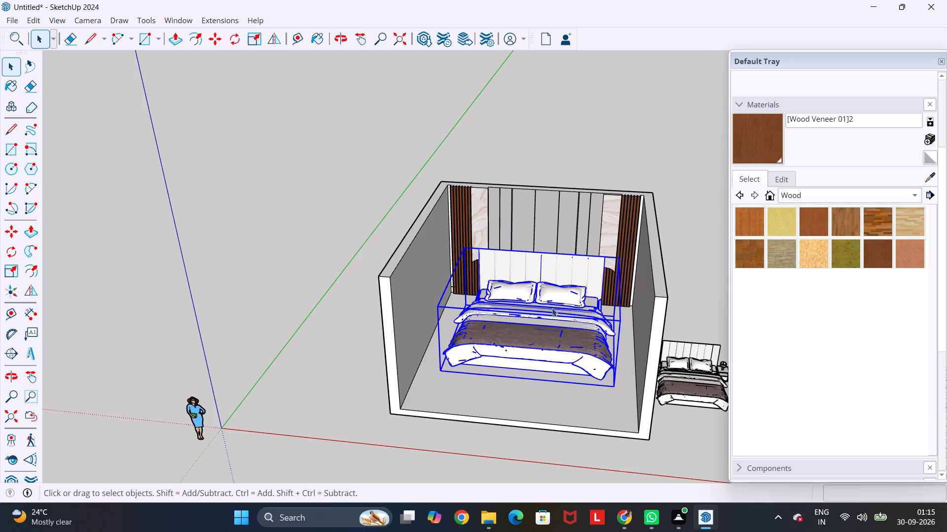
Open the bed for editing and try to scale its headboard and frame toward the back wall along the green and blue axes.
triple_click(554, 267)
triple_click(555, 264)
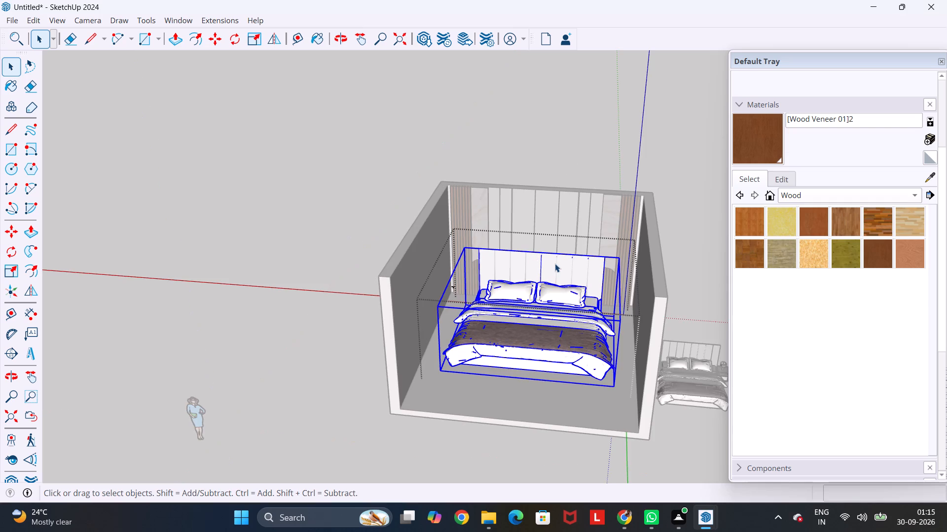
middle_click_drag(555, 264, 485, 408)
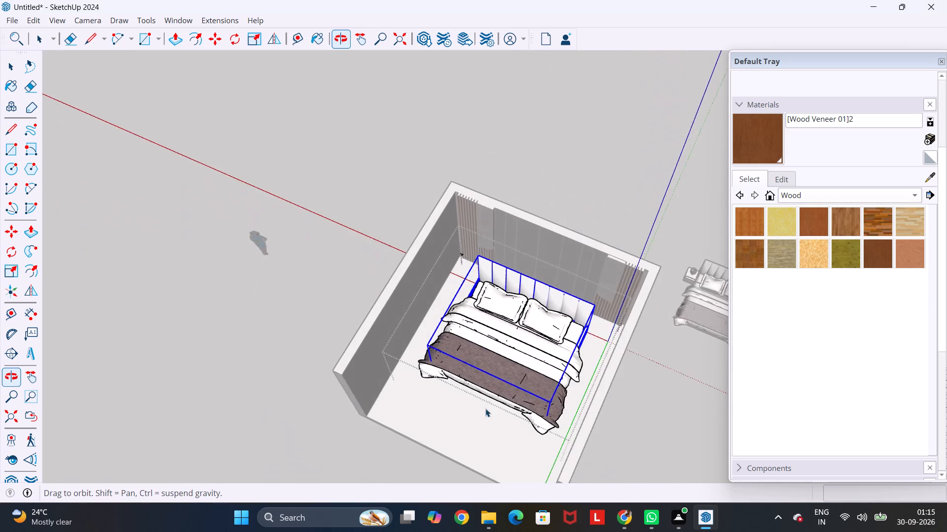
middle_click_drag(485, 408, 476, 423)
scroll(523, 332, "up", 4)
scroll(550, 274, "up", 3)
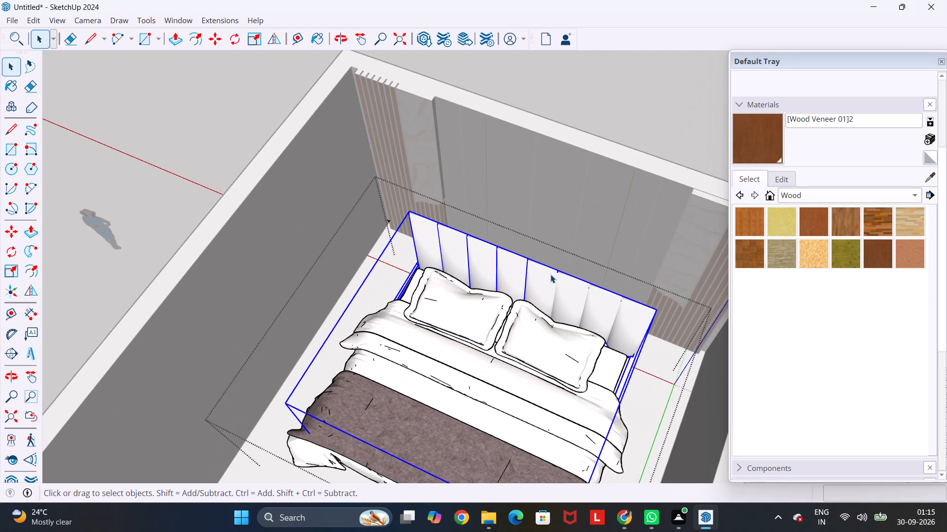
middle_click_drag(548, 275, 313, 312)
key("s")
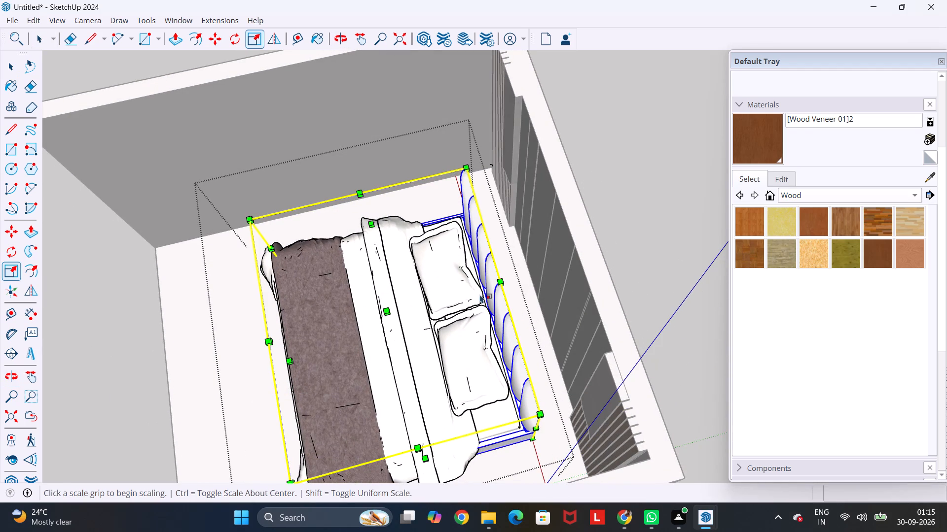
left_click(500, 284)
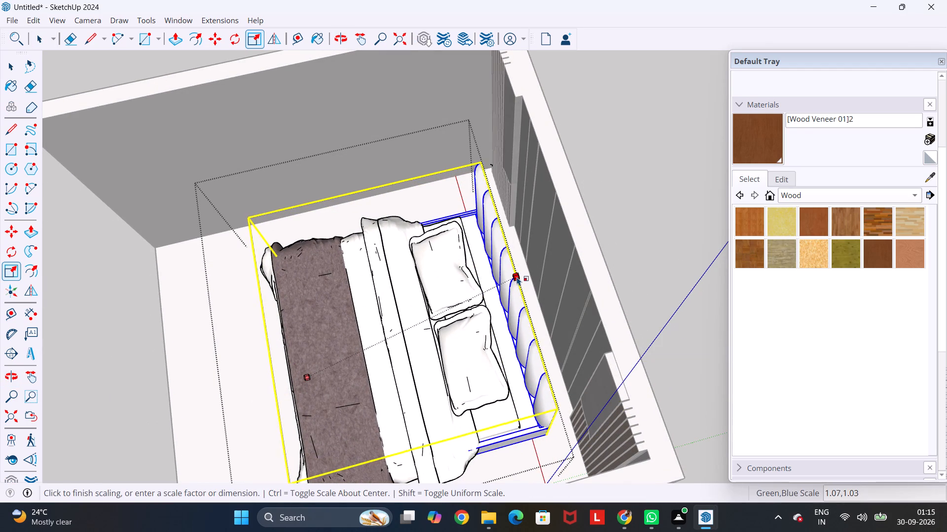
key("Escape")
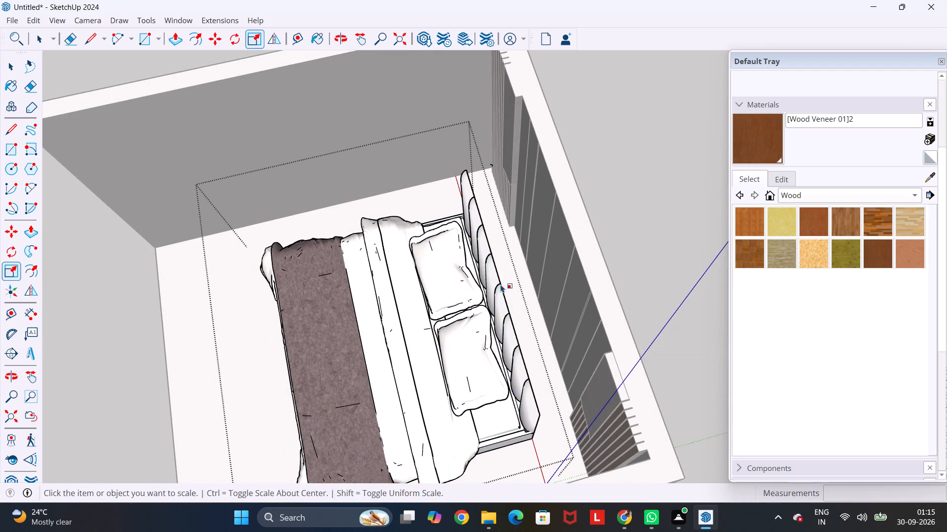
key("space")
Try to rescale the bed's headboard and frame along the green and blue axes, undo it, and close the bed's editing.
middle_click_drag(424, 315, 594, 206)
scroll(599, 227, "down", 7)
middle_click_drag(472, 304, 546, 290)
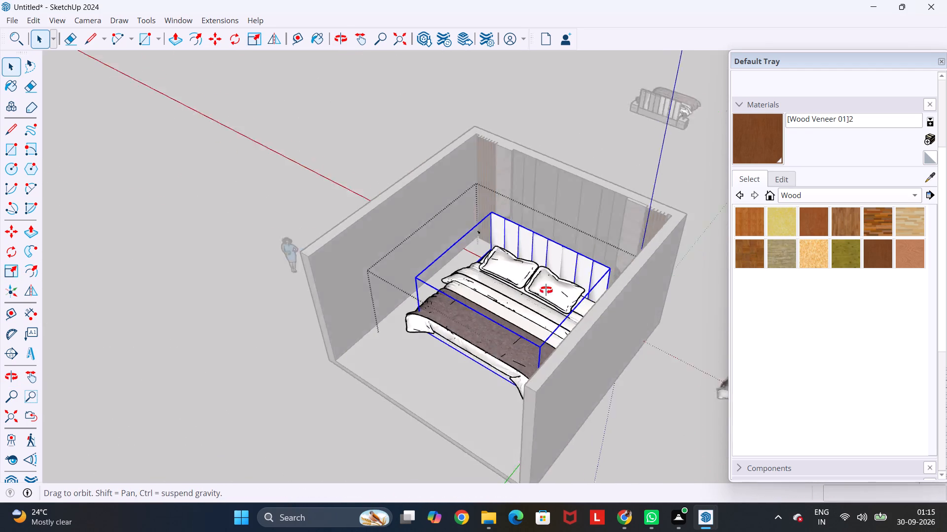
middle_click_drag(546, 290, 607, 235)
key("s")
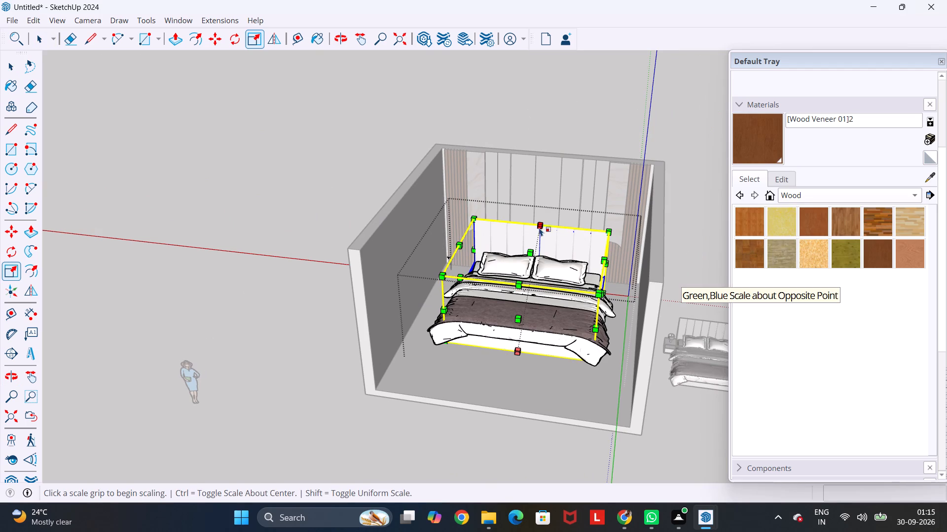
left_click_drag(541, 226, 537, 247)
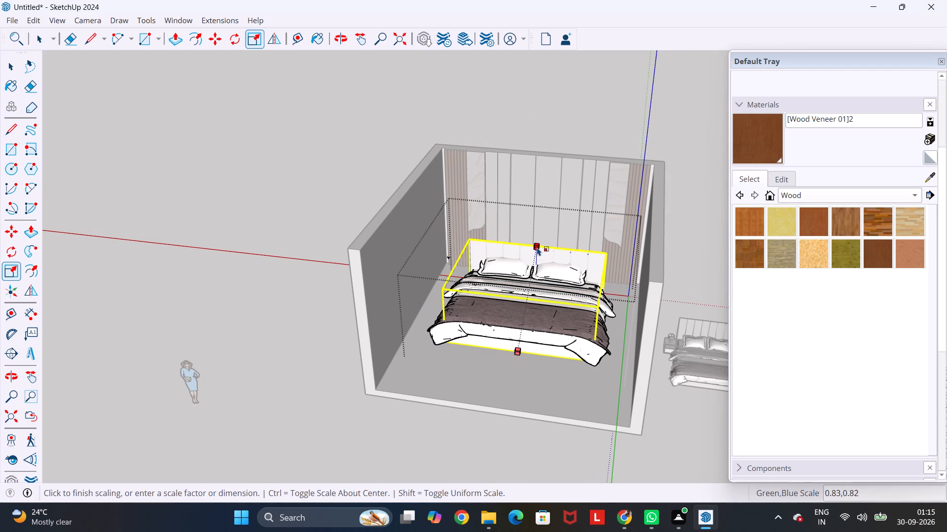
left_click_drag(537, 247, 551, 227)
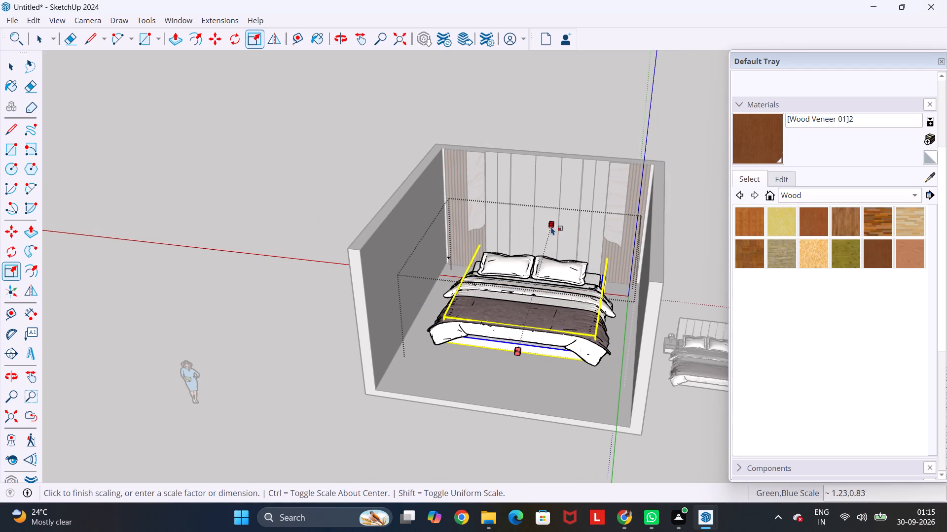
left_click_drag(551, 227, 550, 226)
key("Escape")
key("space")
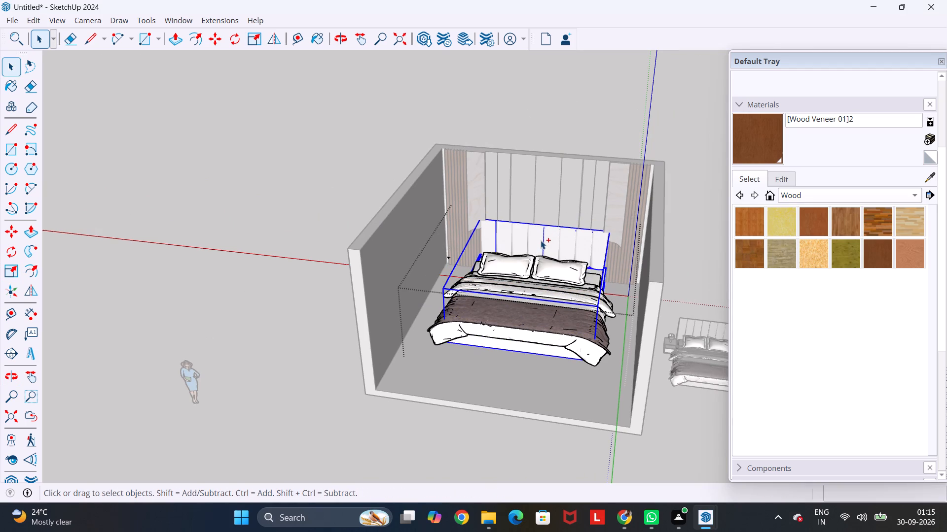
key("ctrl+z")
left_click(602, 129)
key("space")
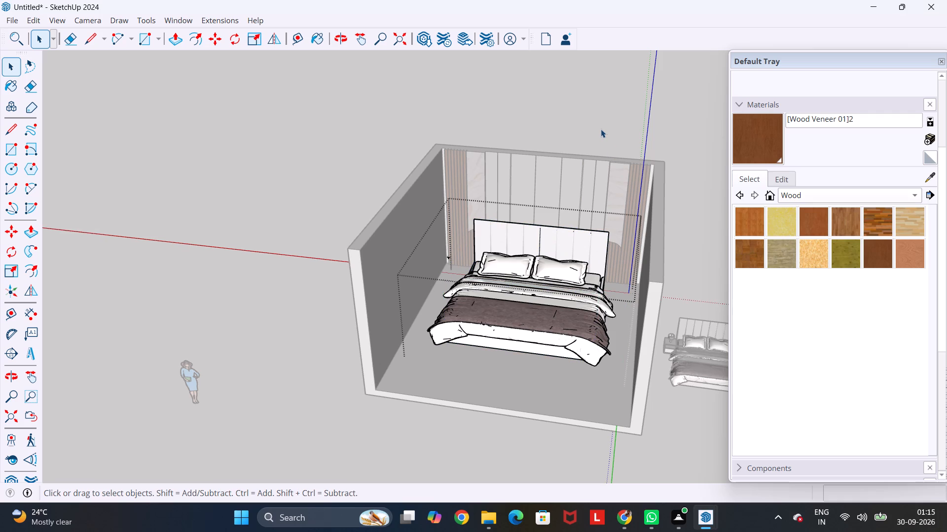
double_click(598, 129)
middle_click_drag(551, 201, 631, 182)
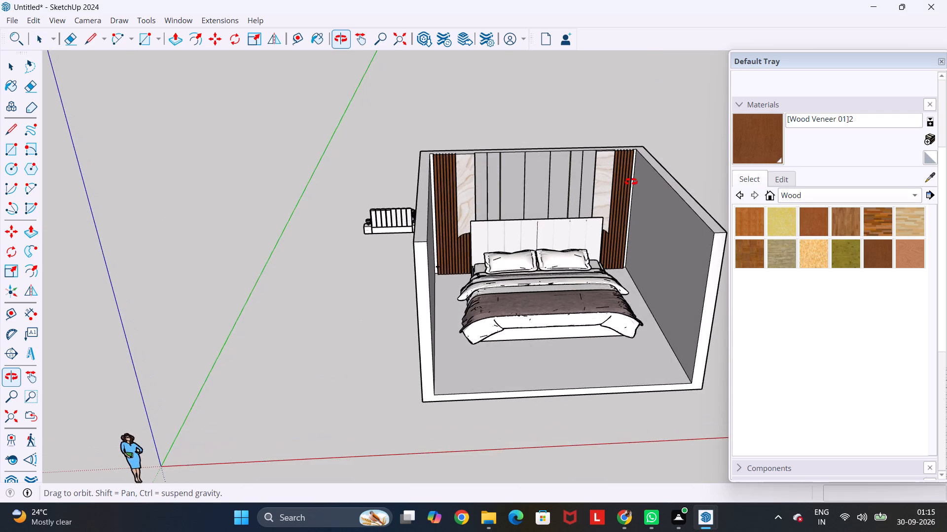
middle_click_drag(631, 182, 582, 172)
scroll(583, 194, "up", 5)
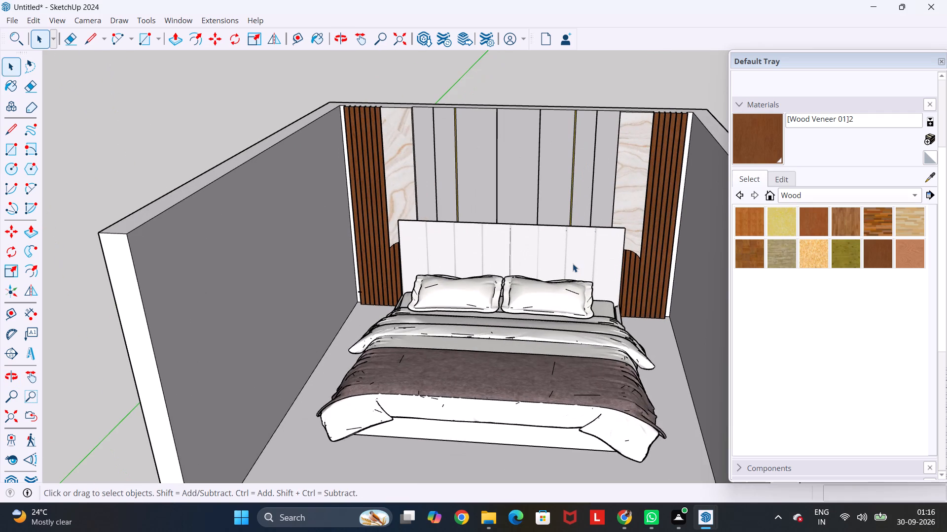
Undo the recent height and width scaling of the bed.
left_click(573, 264)
key("ctrl+z")
key("ctrl+z")
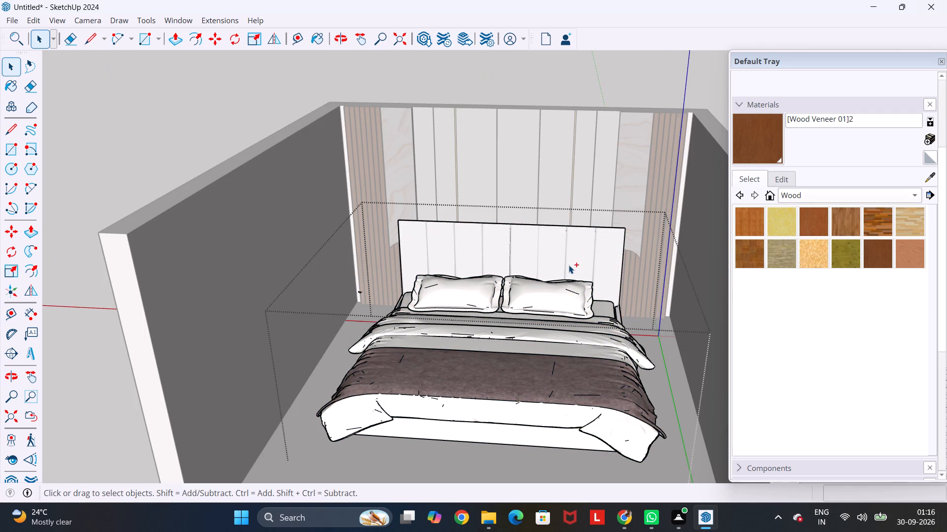
key("ctrl+z")
key("ctrl+z")
key("ctrl+z")
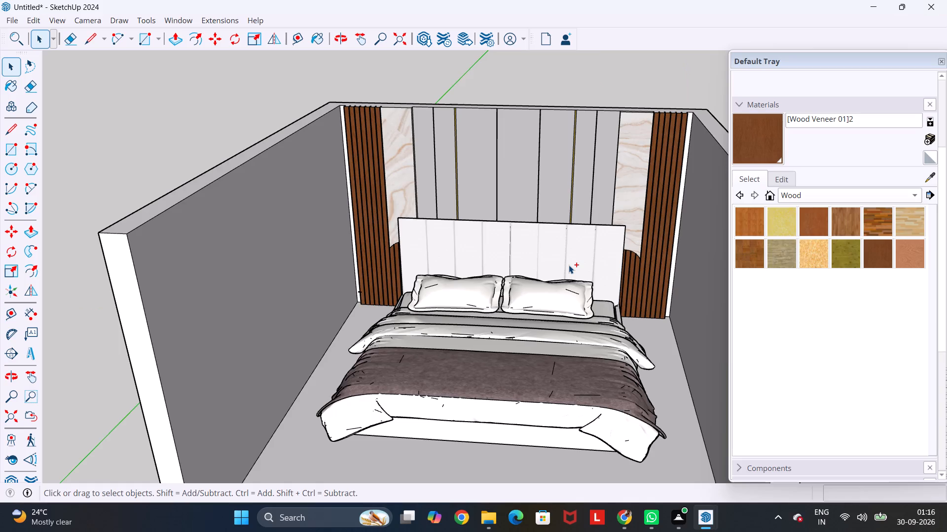
key("ctrl+z")
key("ctrl+z")
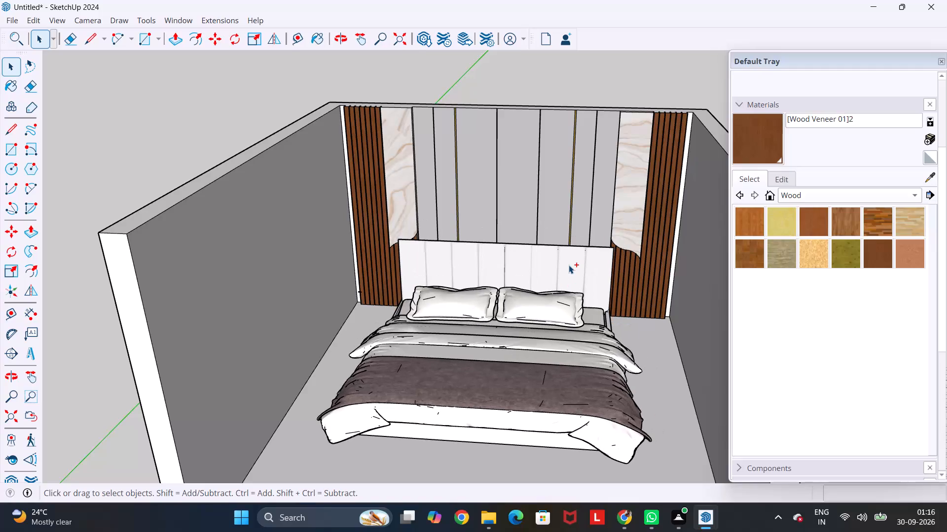
key("ctrl+z")
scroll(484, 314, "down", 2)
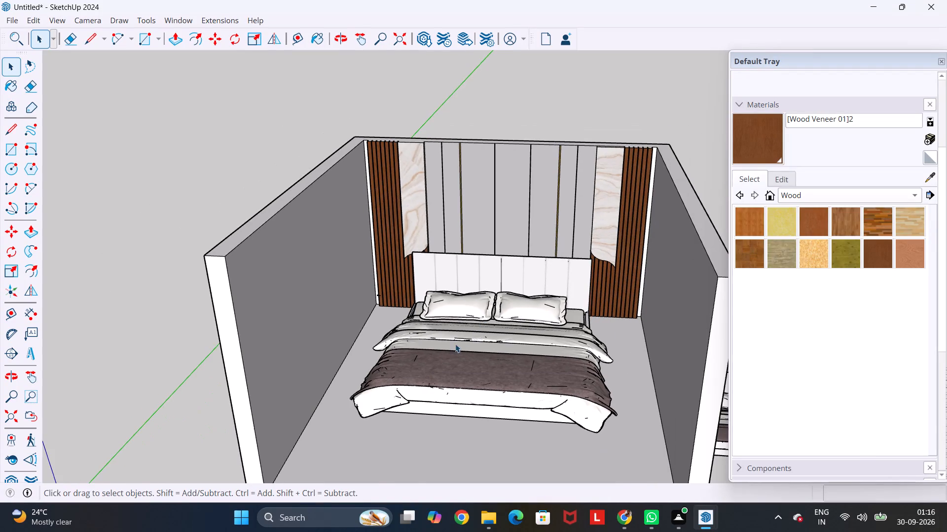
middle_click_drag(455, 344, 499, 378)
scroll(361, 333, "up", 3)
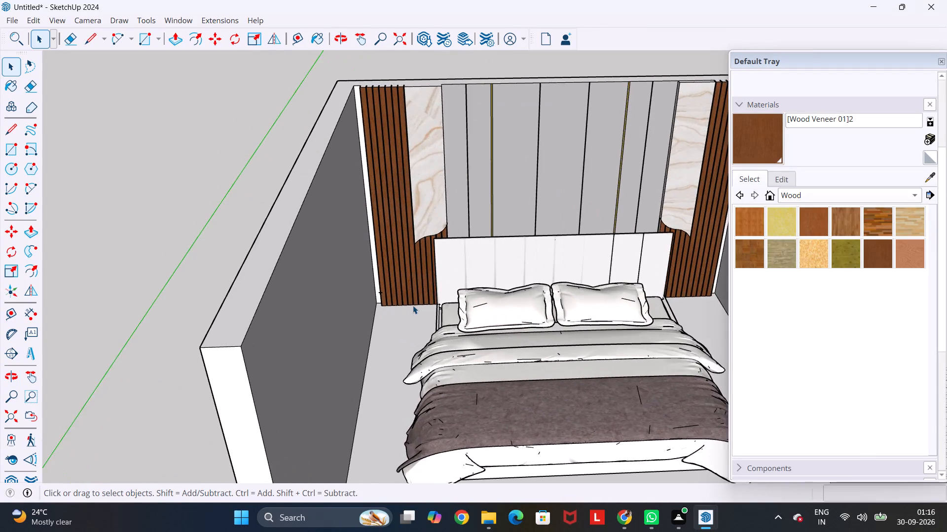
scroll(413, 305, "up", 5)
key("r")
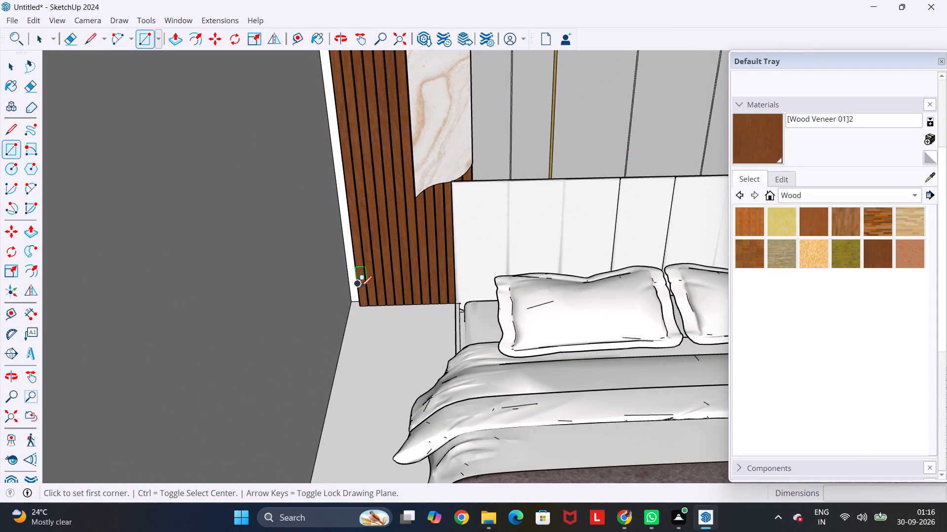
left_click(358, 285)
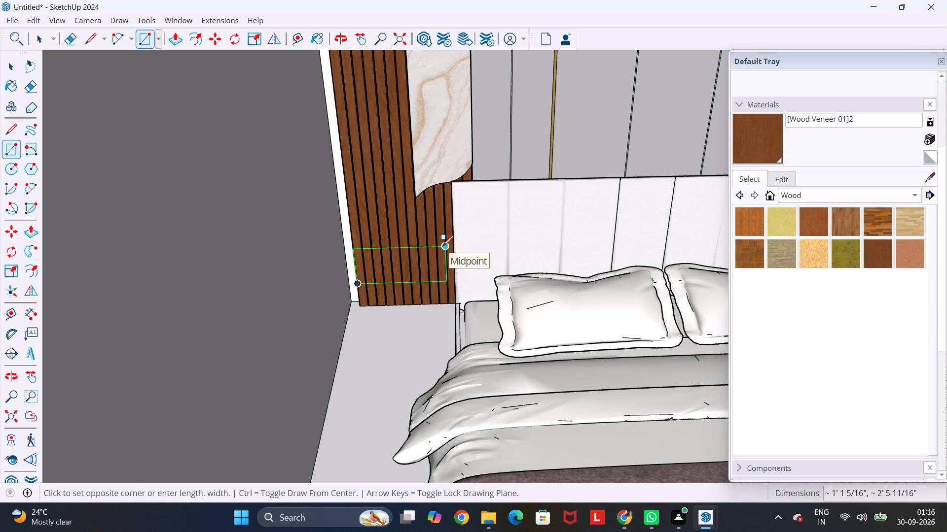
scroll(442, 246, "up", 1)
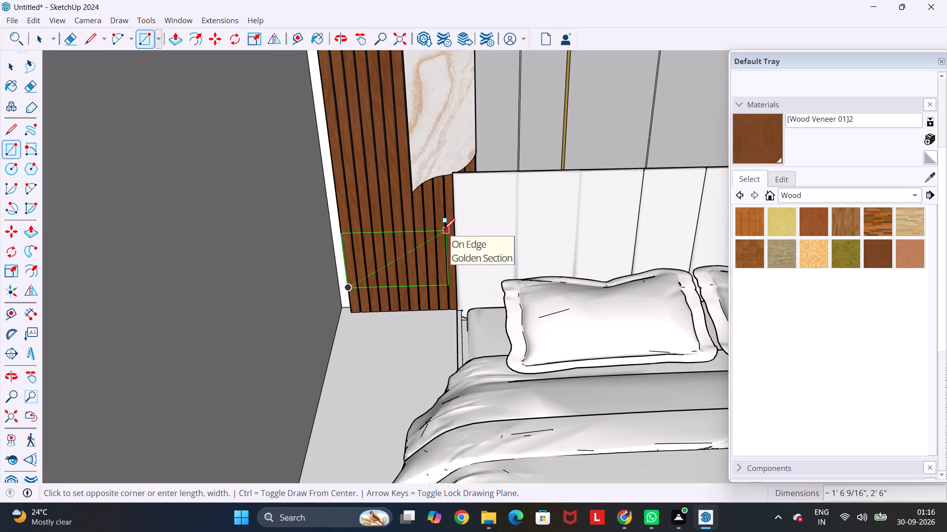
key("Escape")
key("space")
Scale the whole bed's height by about 1.5 along the blue axis, keeping its base on the floor.
scroll(444, 231, "down", 12)
left_click(499, 280)
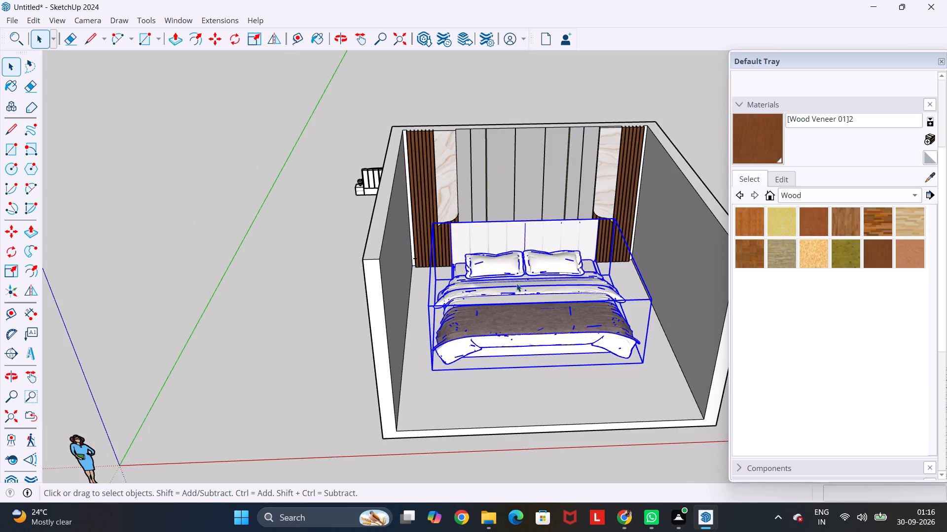
key("s")
left_click_drag(535, 260, 534, 259)
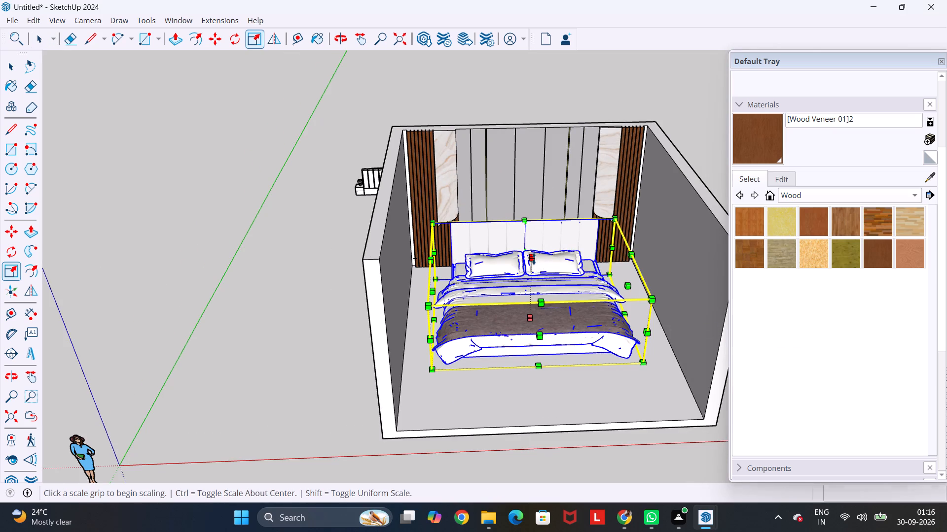
left_click_drag(534, 259, 527, 223)
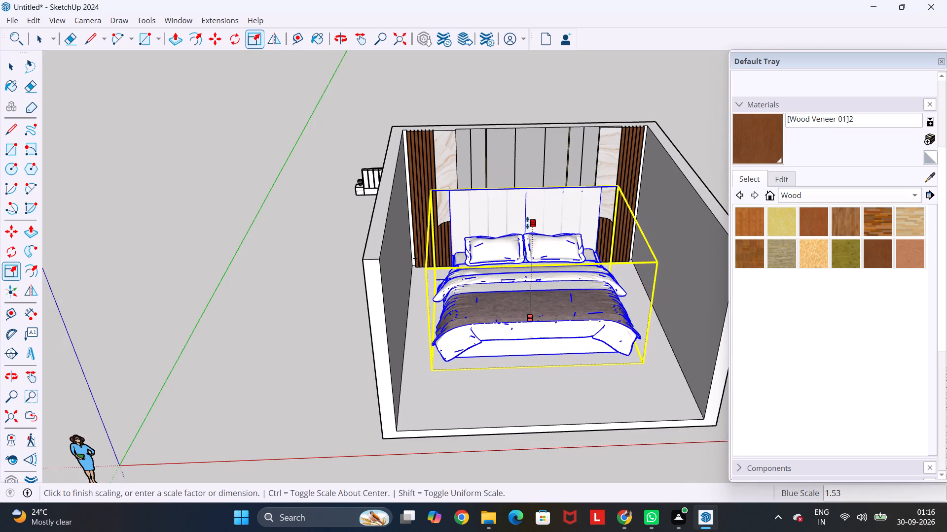
left_click_drag(527, 223, 526, 224)
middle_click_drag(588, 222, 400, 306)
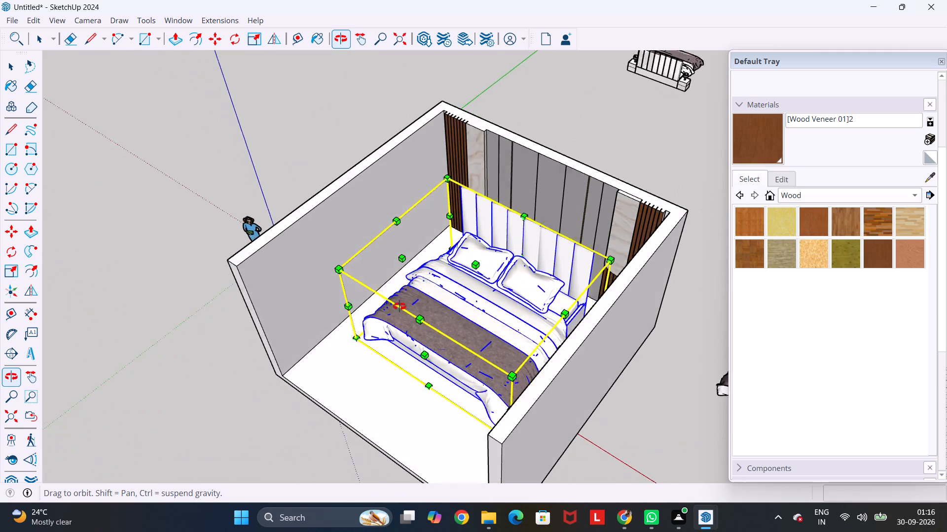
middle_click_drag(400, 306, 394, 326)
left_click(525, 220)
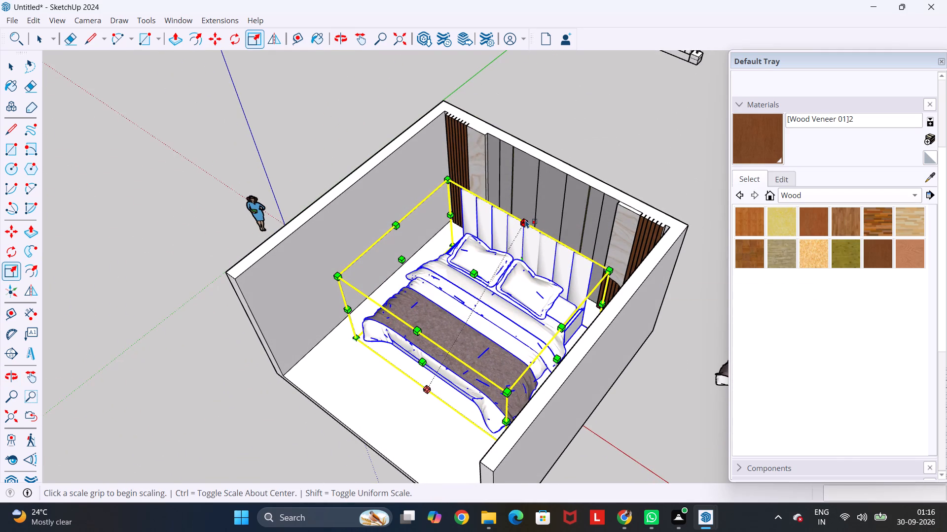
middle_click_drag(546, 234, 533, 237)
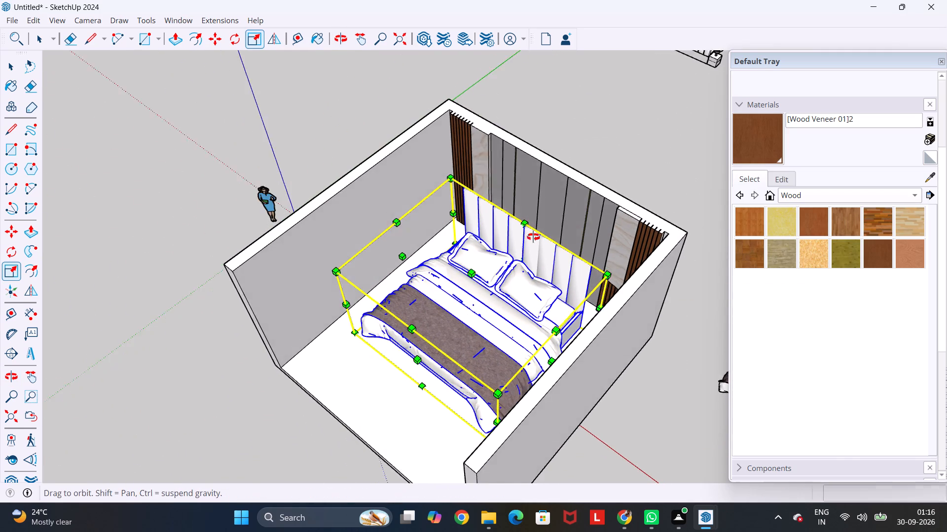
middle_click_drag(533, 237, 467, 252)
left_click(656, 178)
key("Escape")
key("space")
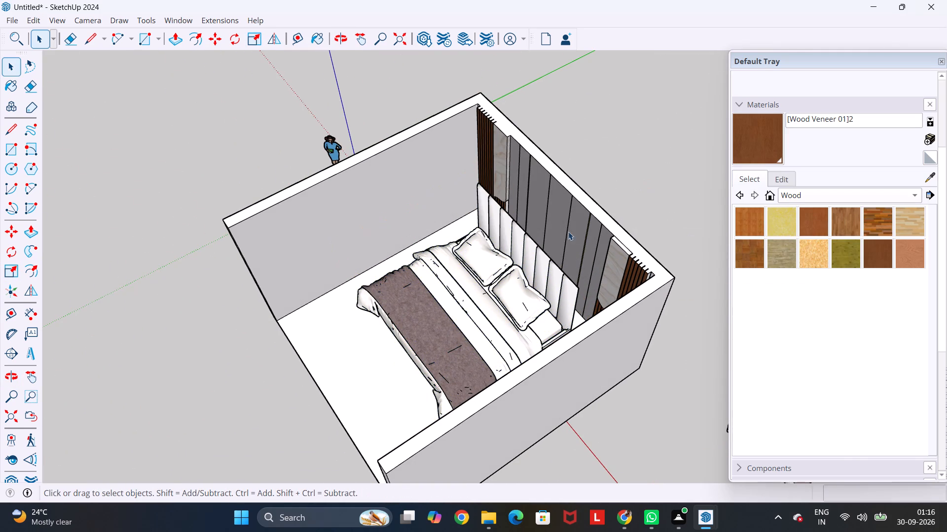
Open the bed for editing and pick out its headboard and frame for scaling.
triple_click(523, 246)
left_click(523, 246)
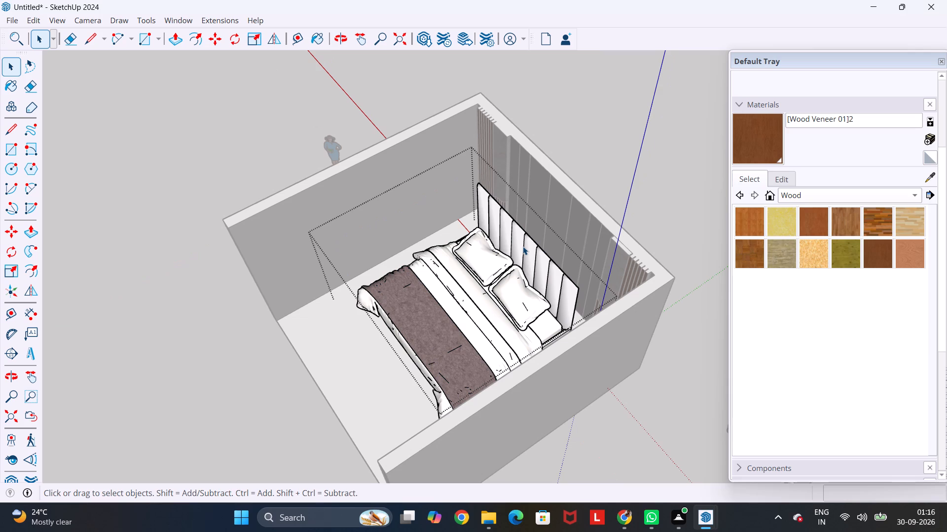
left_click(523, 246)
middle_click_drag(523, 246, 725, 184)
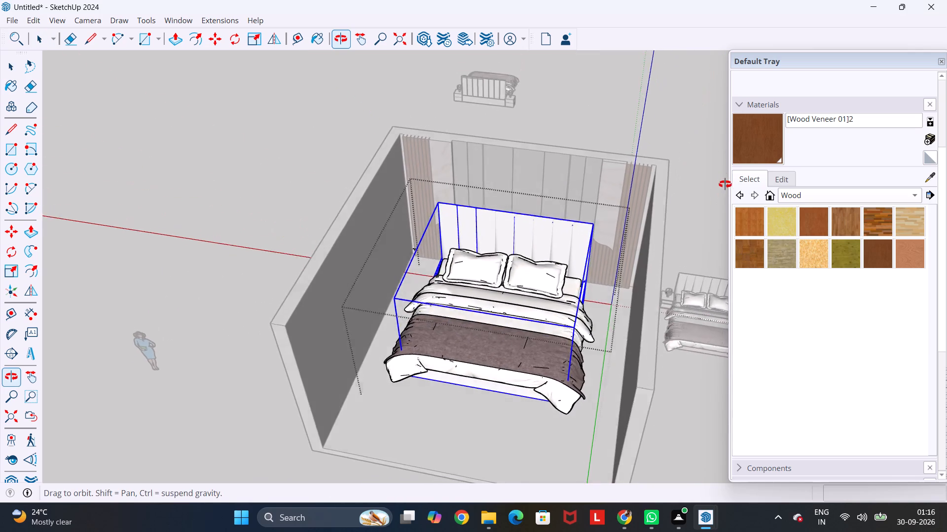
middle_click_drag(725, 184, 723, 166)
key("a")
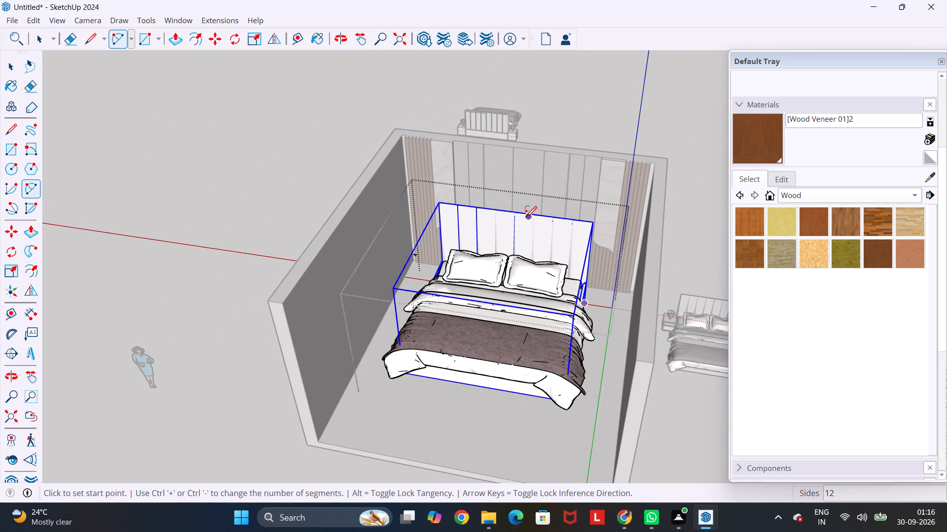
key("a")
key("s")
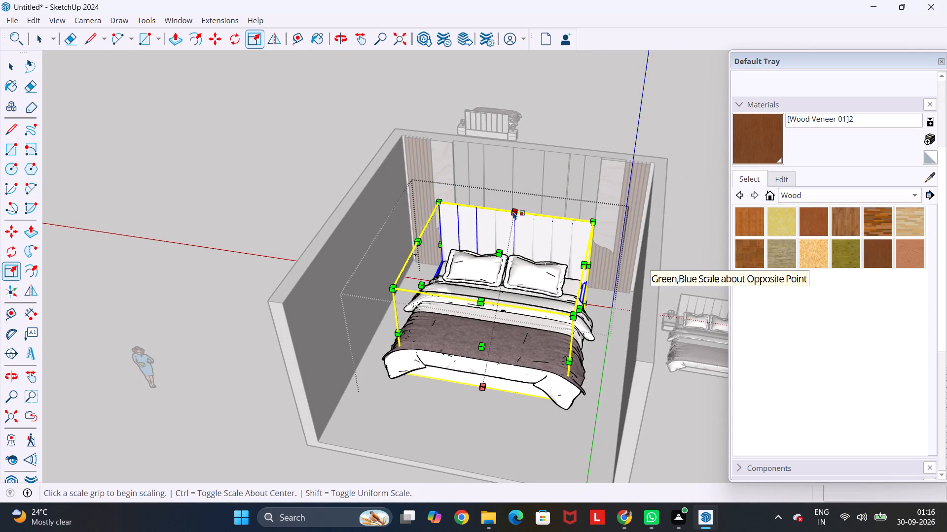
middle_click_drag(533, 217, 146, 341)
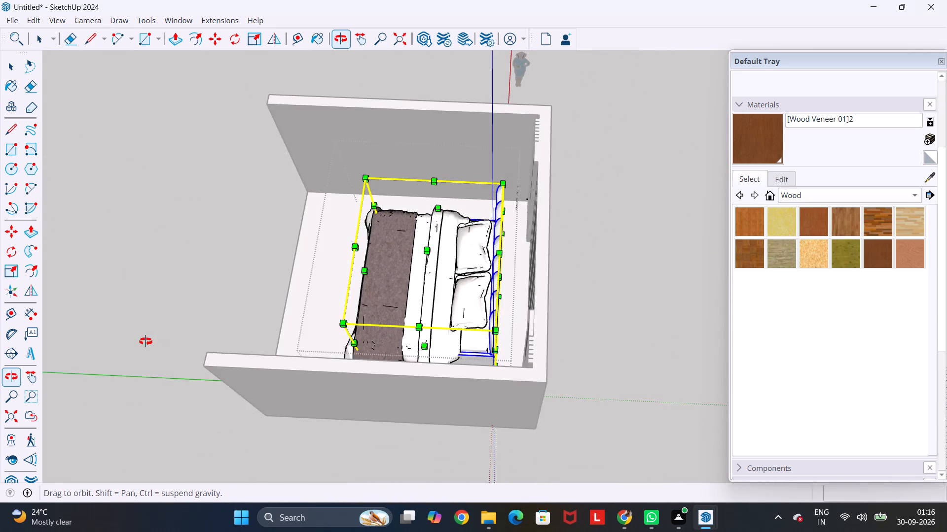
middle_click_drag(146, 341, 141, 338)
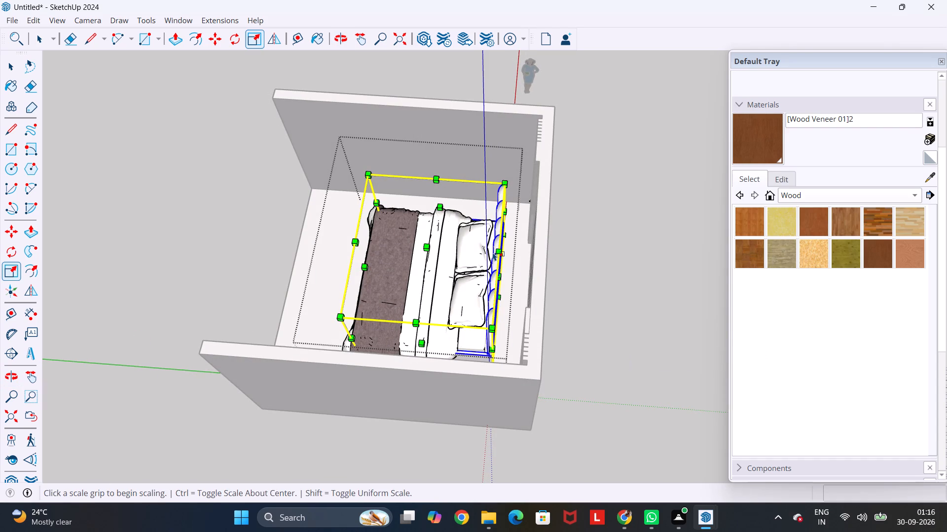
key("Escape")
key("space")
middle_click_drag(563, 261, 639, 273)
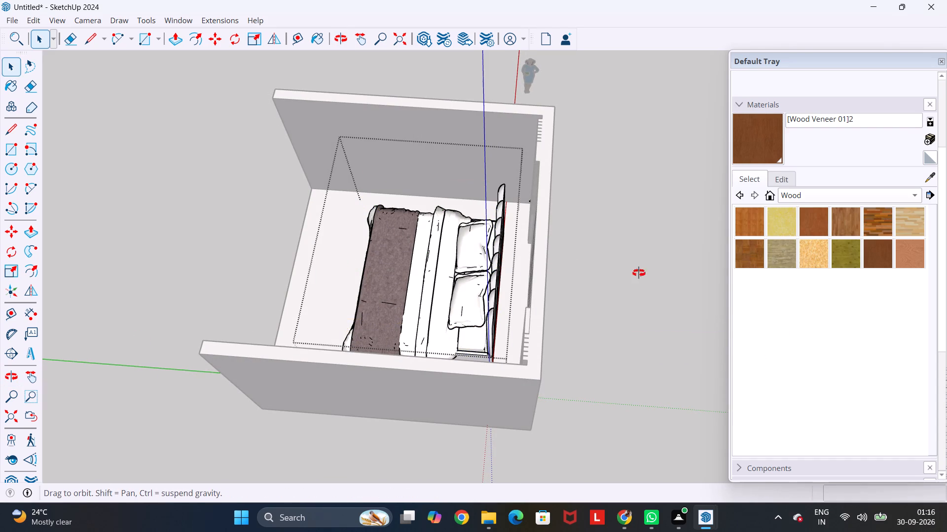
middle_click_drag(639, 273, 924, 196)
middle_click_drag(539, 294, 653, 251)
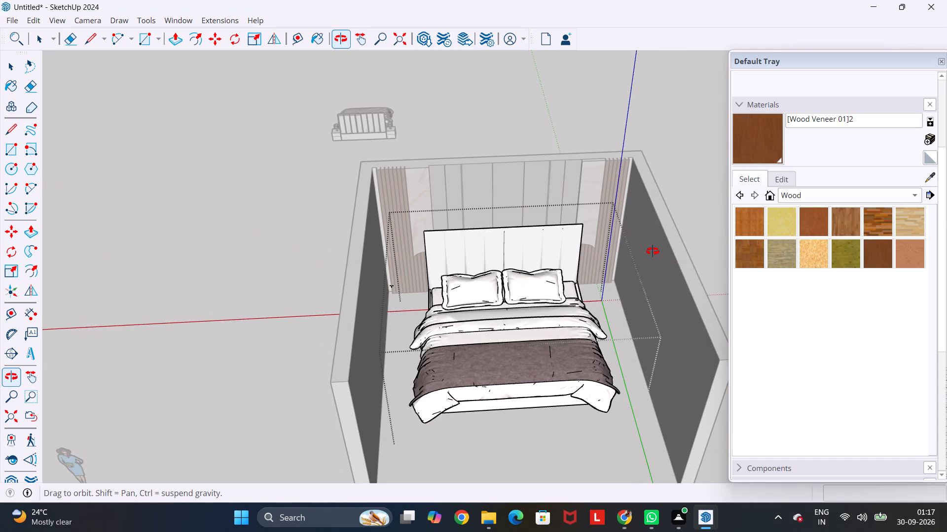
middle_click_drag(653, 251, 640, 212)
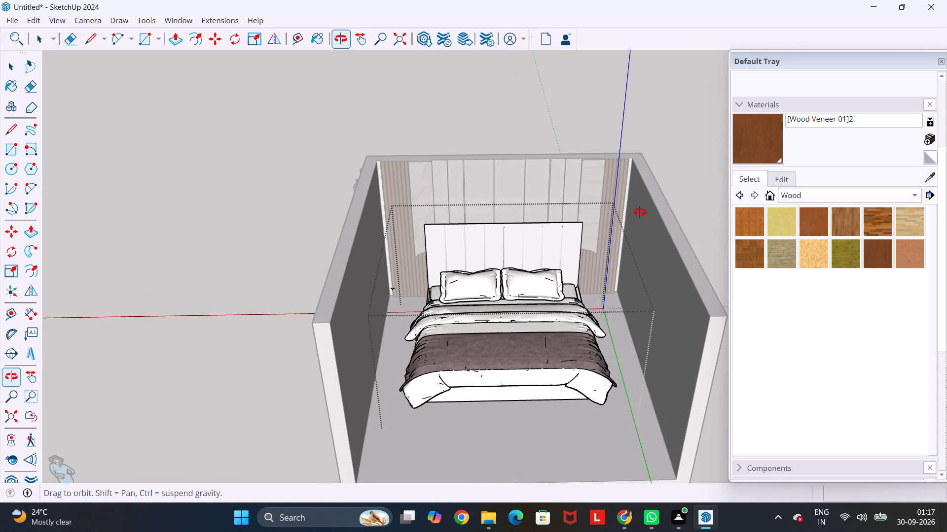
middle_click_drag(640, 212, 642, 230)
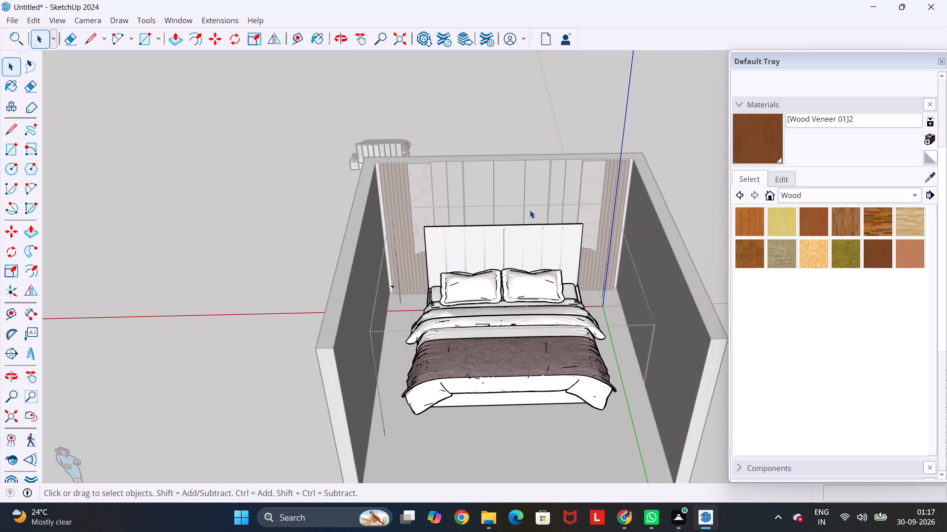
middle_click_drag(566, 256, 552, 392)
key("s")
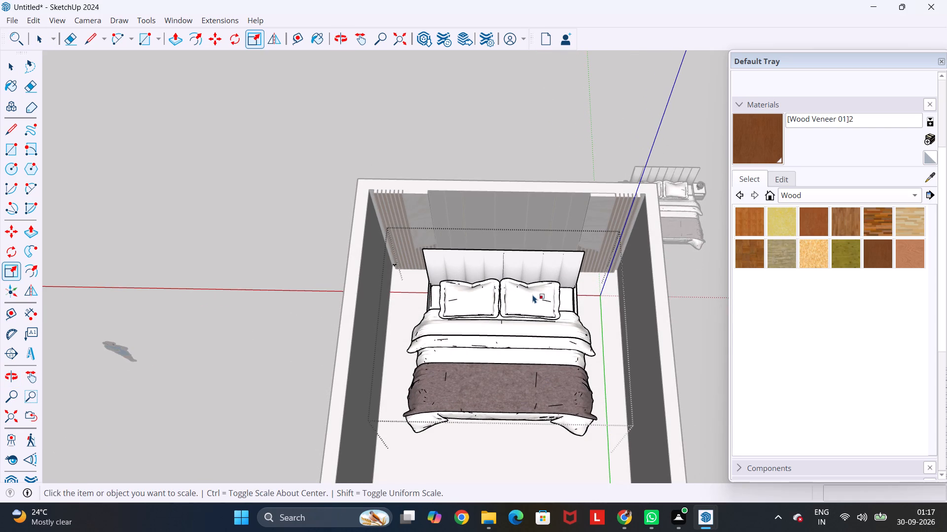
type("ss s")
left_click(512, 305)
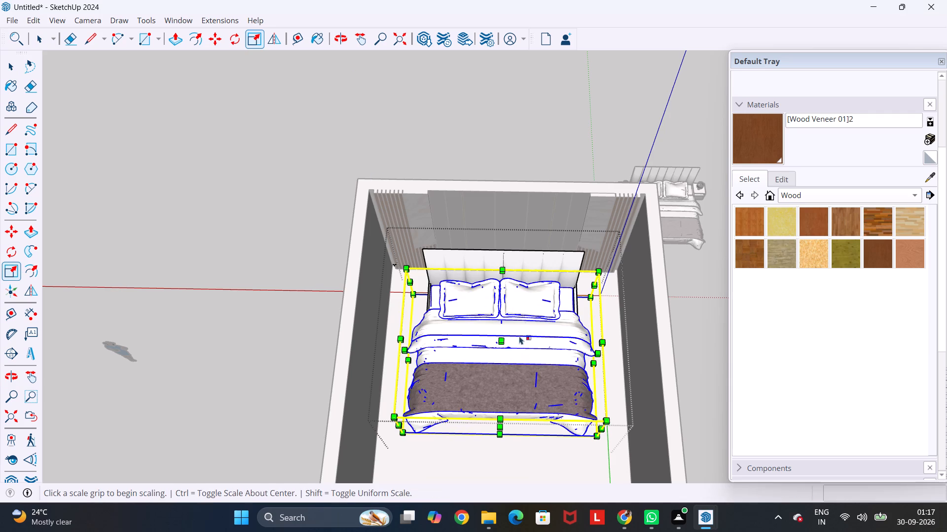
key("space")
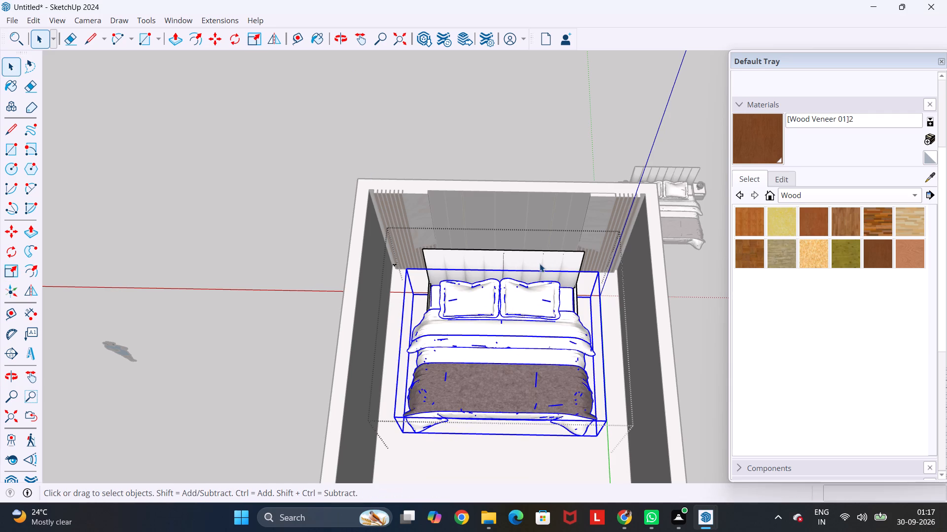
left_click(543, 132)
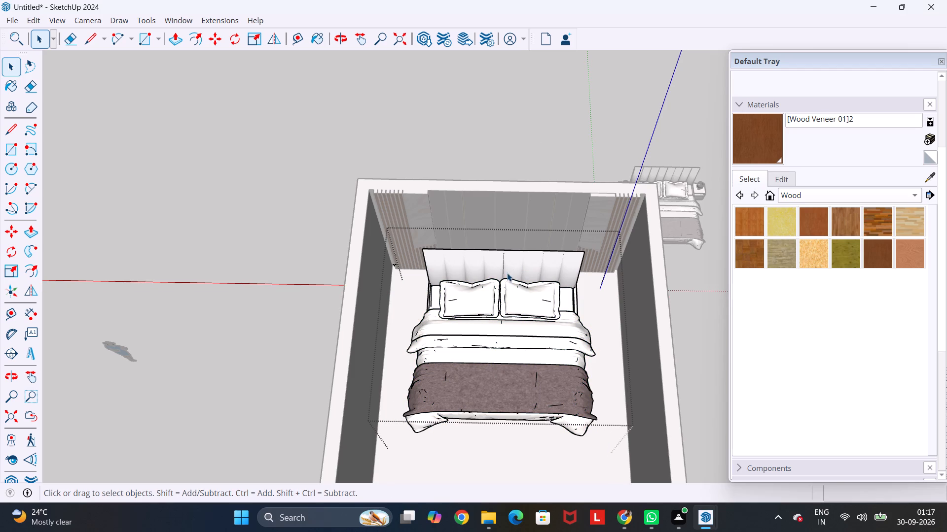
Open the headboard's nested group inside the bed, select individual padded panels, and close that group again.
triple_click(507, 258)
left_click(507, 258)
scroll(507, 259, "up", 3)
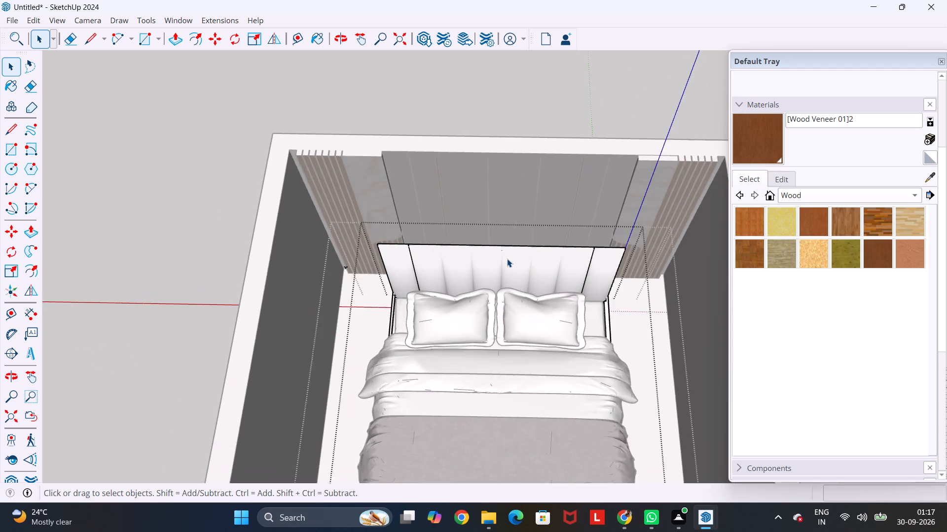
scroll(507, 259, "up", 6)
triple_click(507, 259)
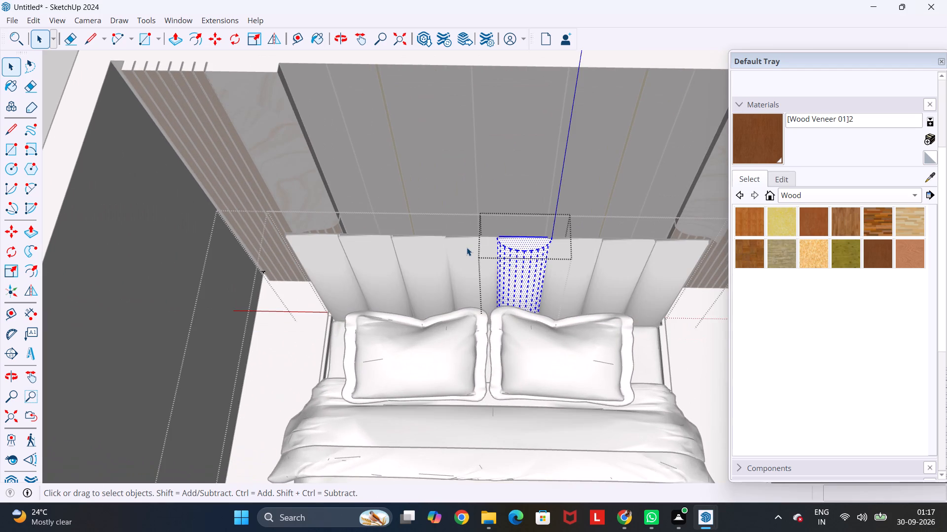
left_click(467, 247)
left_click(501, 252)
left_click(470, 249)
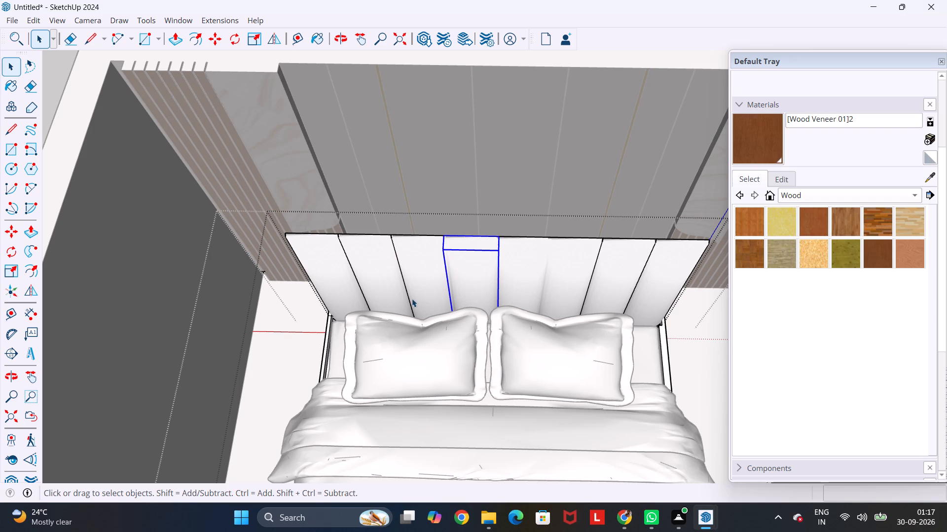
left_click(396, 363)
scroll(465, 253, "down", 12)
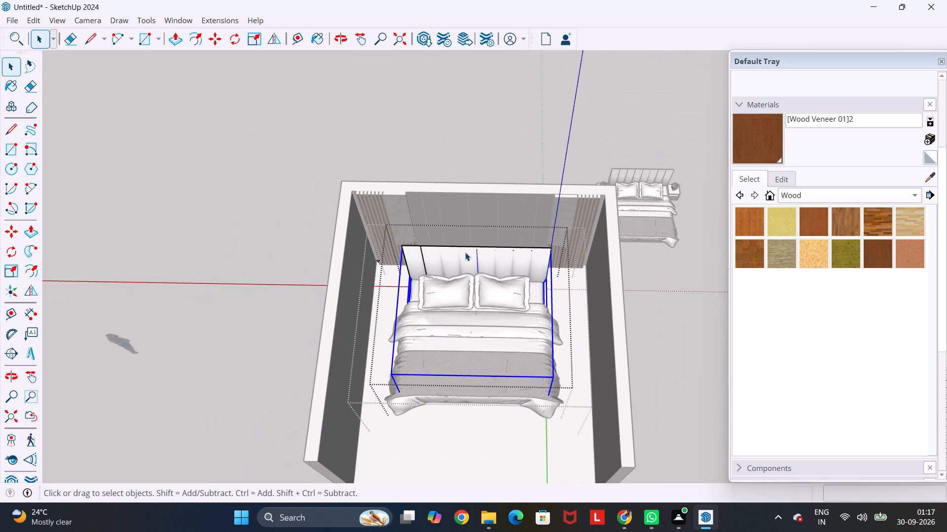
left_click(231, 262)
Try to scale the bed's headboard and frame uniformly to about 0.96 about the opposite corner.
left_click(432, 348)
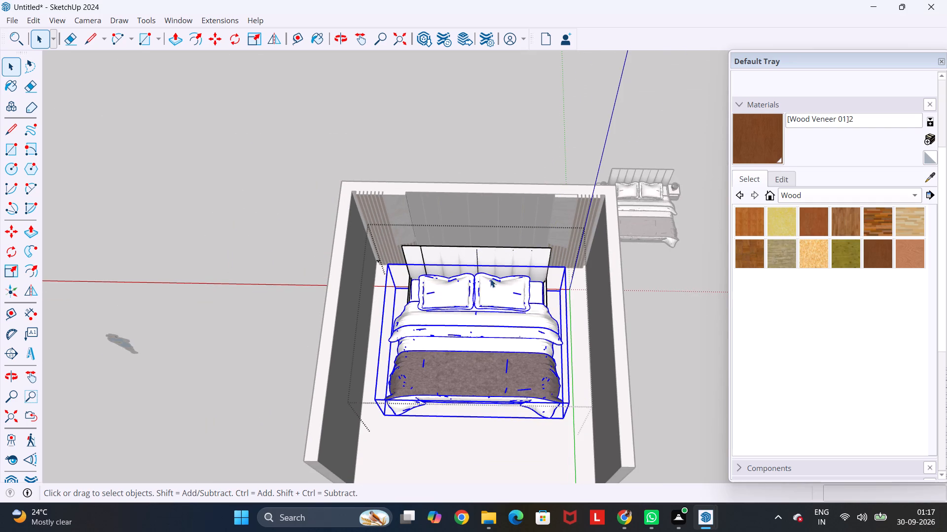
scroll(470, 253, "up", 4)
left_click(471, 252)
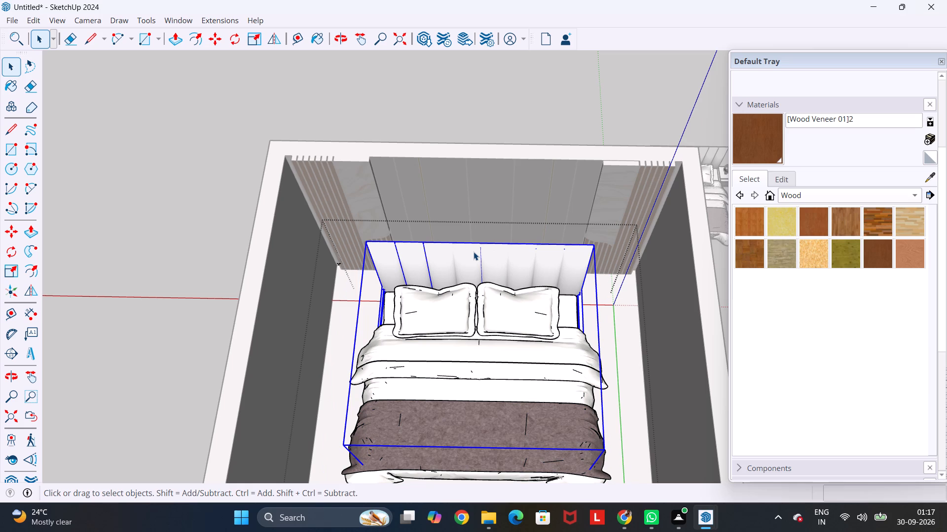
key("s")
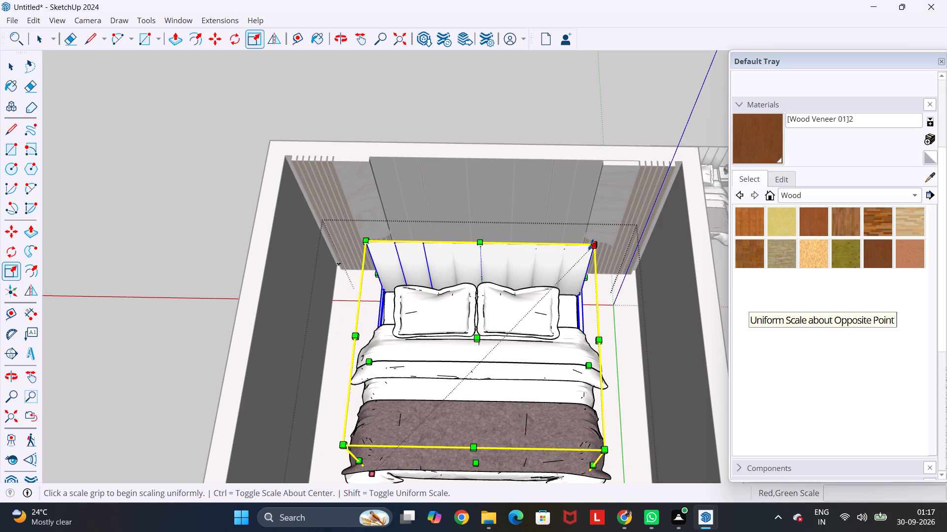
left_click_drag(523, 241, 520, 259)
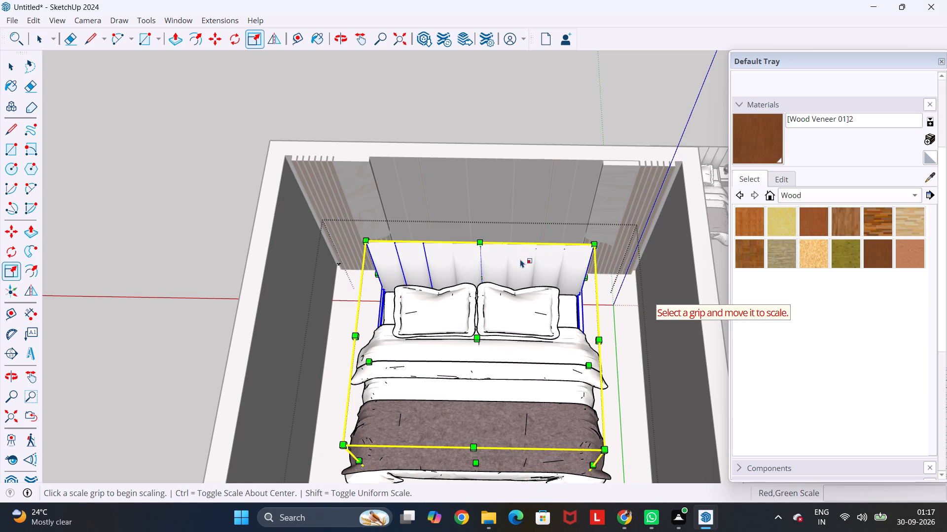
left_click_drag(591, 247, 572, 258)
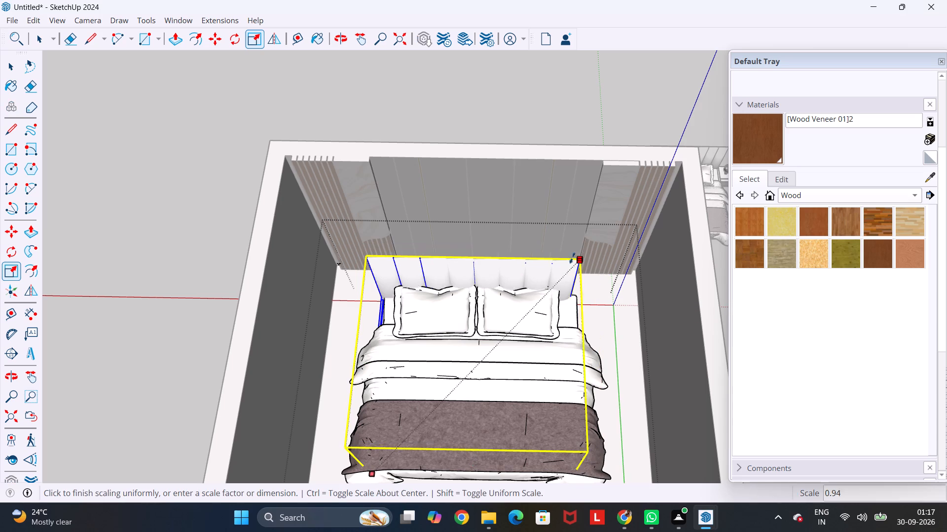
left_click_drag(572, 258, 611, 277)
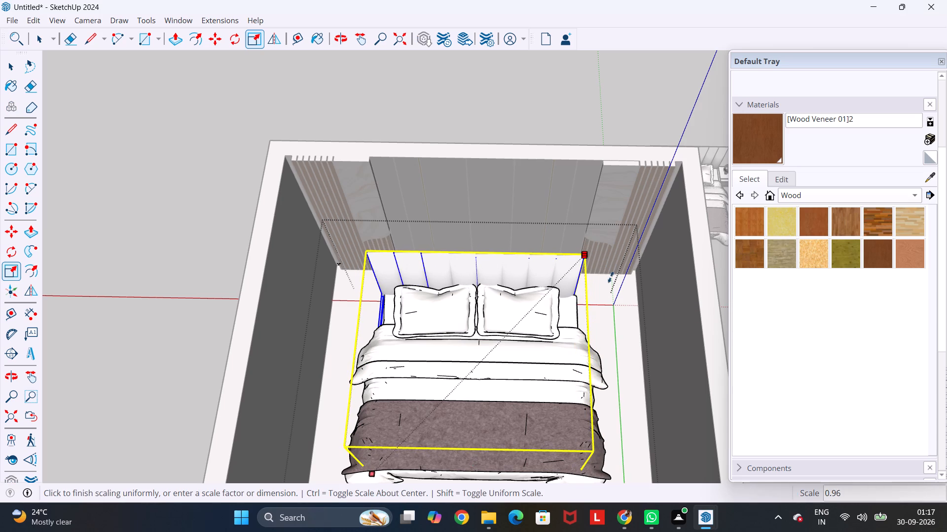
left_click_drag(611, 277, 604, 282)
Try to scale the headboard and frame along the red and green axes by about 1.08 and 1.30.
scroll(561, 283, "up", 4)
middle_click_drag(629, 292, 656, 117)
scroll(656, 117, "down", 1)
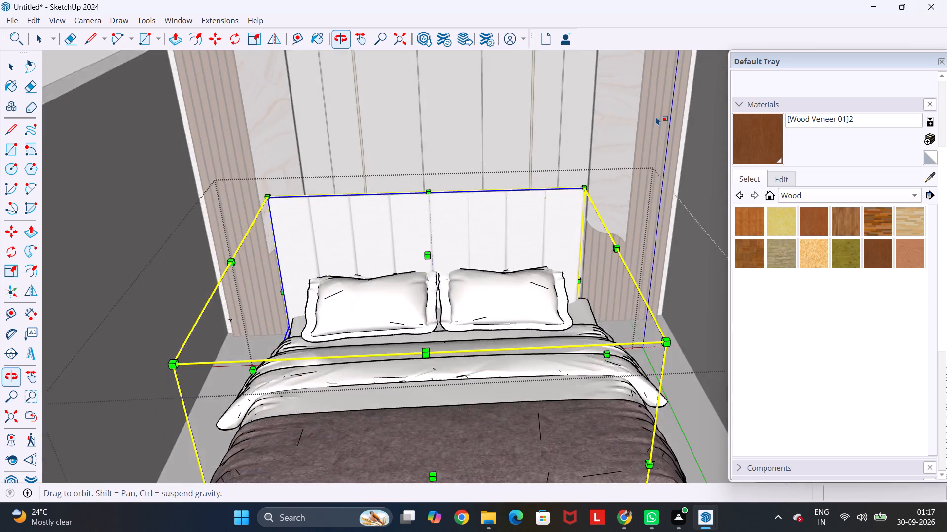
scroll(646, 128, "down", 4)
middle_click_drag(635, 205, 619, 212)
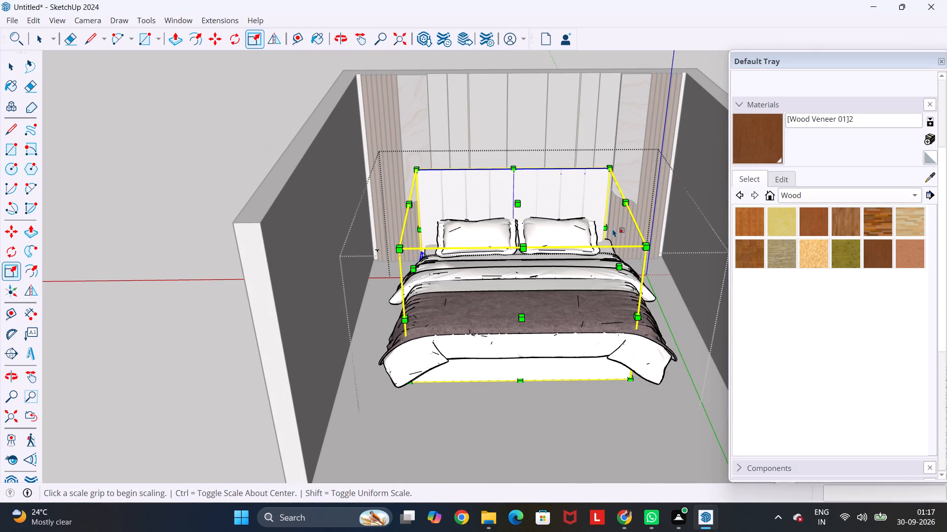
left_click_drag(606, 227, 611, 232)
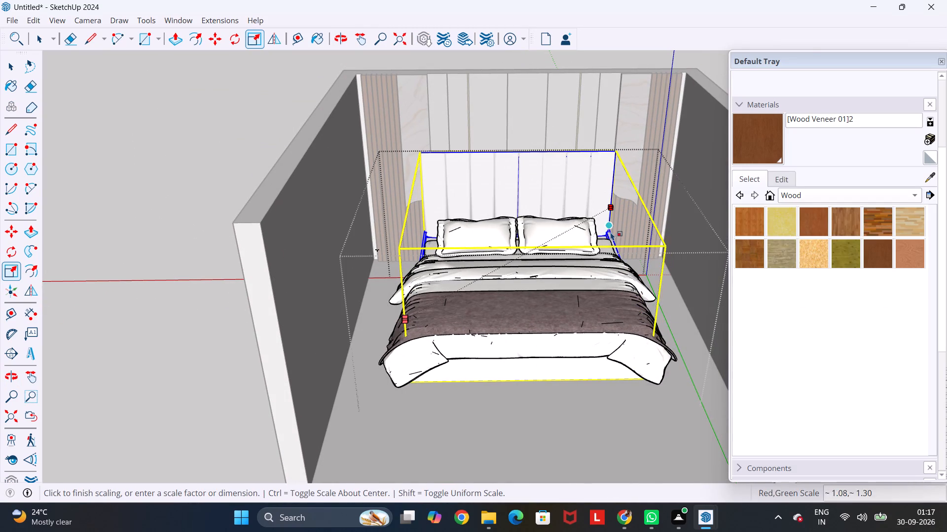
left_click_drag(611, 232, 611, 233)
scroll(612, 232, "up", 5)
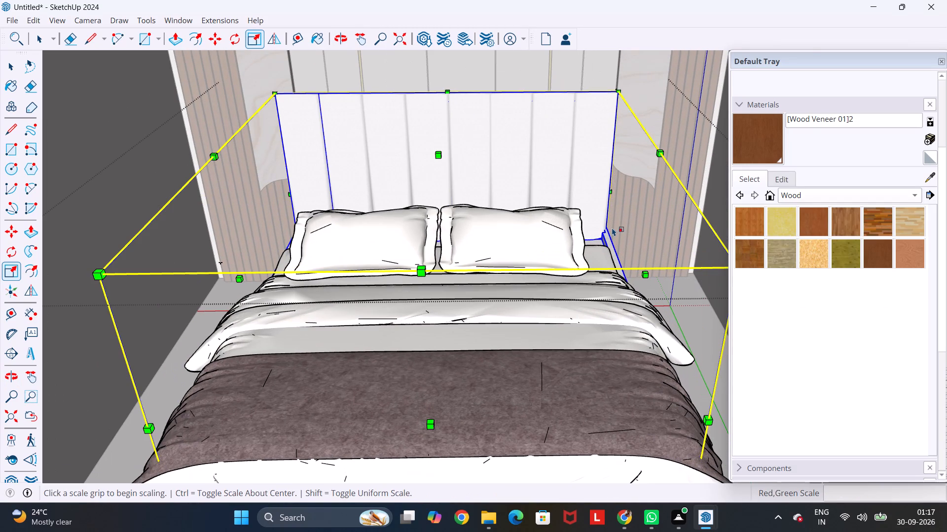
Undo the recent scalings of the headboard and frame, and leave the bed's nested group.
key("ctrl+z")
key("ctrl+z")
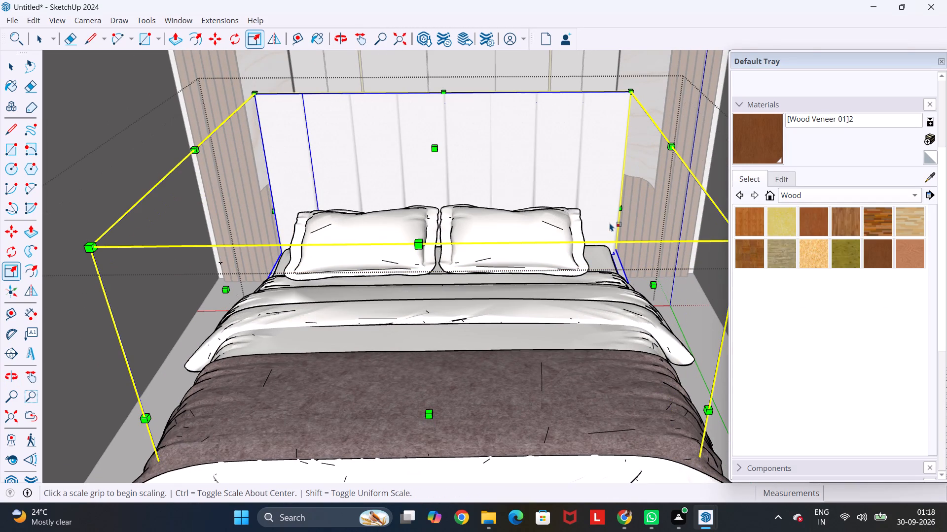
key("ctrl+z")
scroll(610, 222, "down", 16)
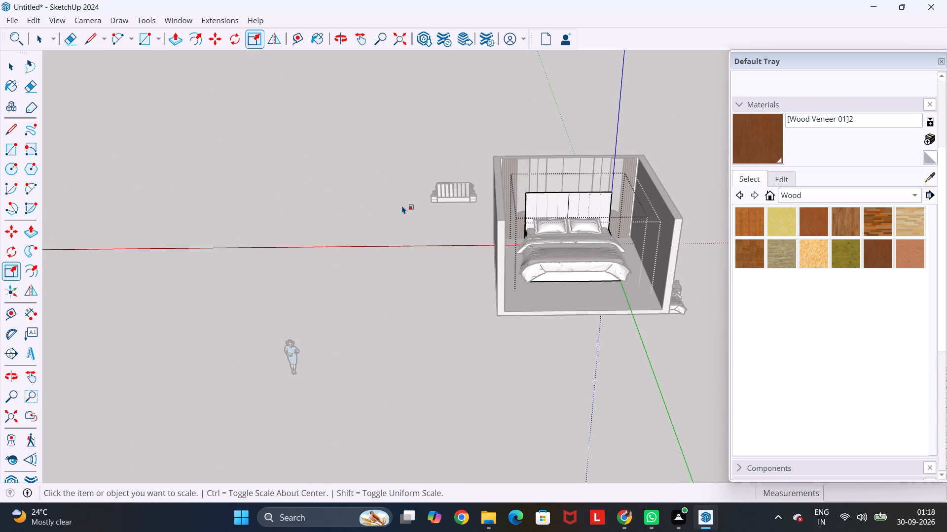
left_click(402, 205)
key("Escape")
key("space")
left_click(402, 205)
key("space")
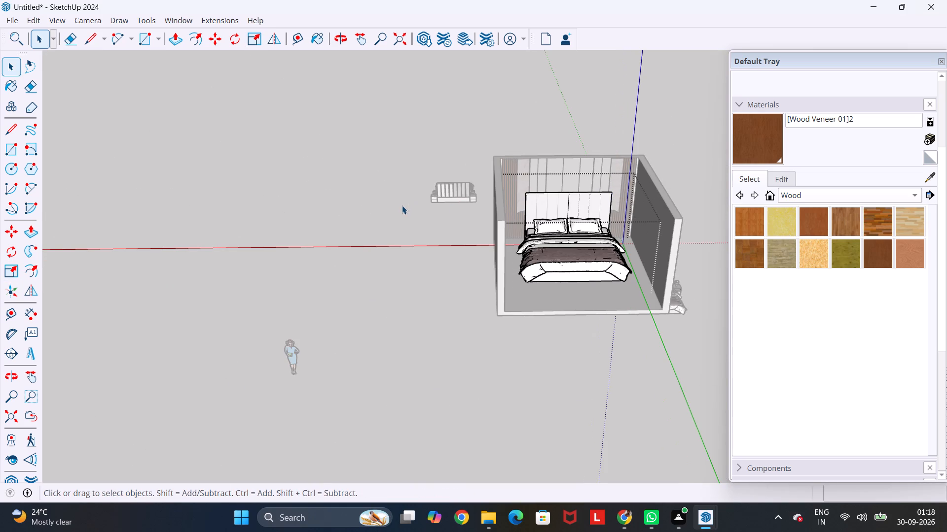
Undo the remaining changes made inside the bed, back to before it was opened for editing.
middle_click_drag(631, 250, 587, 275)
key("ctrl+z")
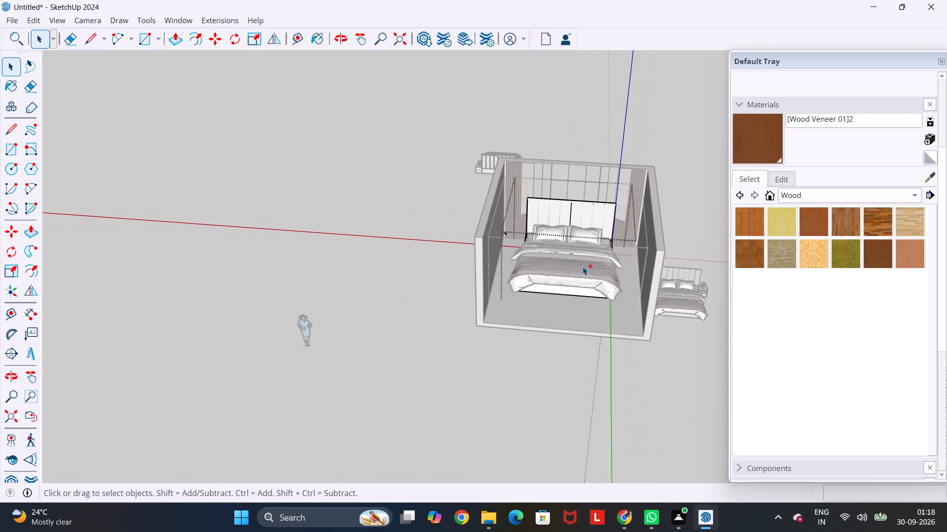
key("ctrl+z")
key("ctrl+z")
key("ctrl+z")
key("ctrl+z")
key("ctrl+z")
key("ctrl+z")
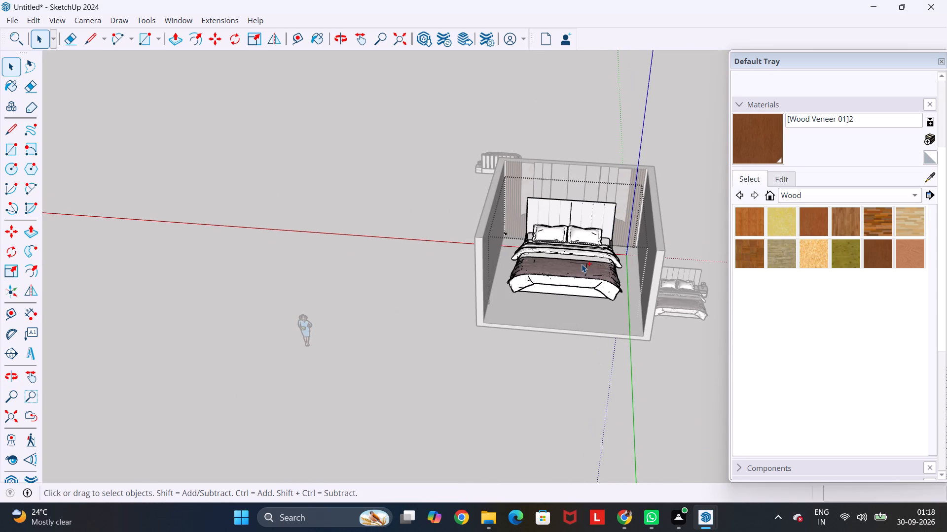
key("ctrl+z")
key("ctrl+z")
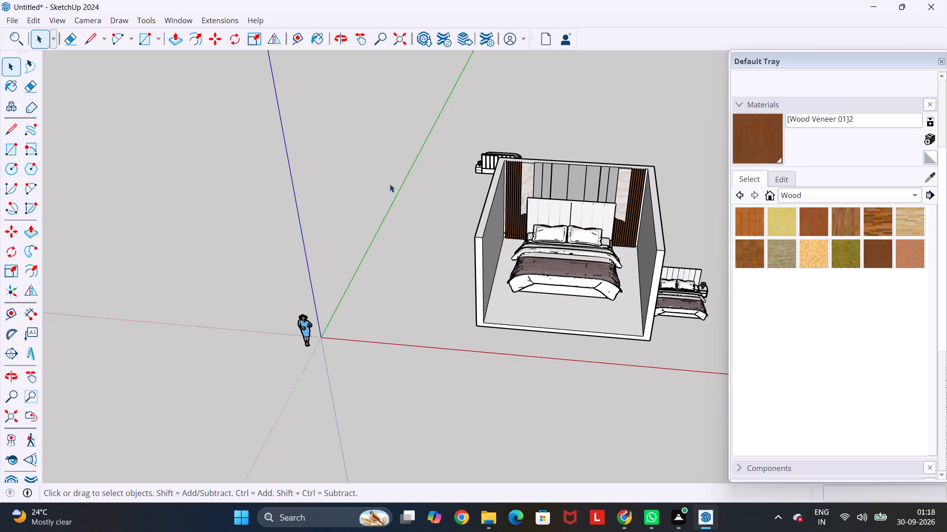
Undo the earlier headboard height and bed width changes on the bed inside the room.
key("ctrl+z")
key("ctrl+z")
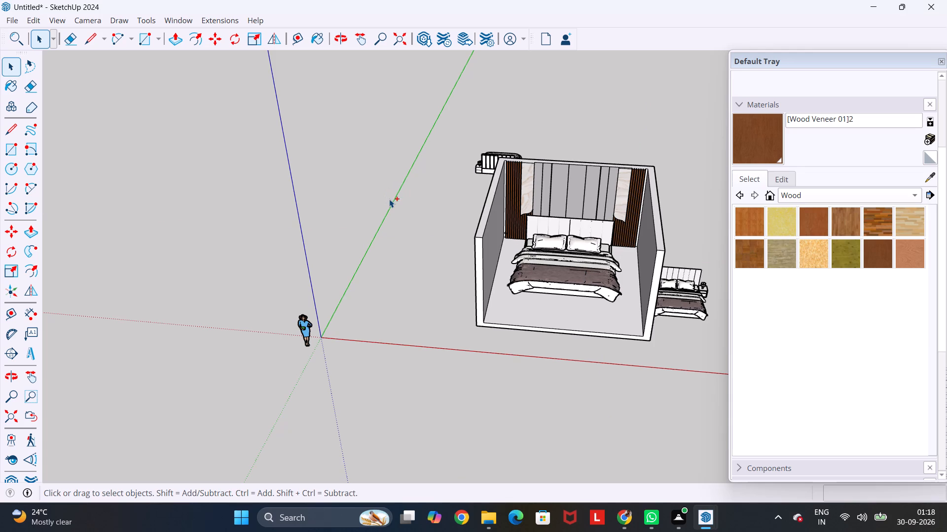
middle_click_drag(579, 236, 596, 242)
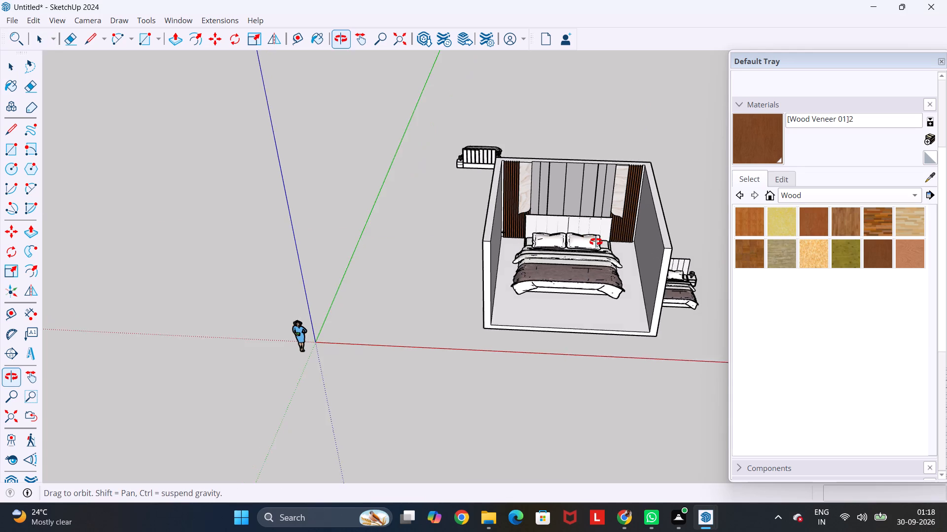
middle_click_drag(596, 242, 592, 241)
scroll(596, 242, "up", 5)
scroll(554, 234, "up", 4)
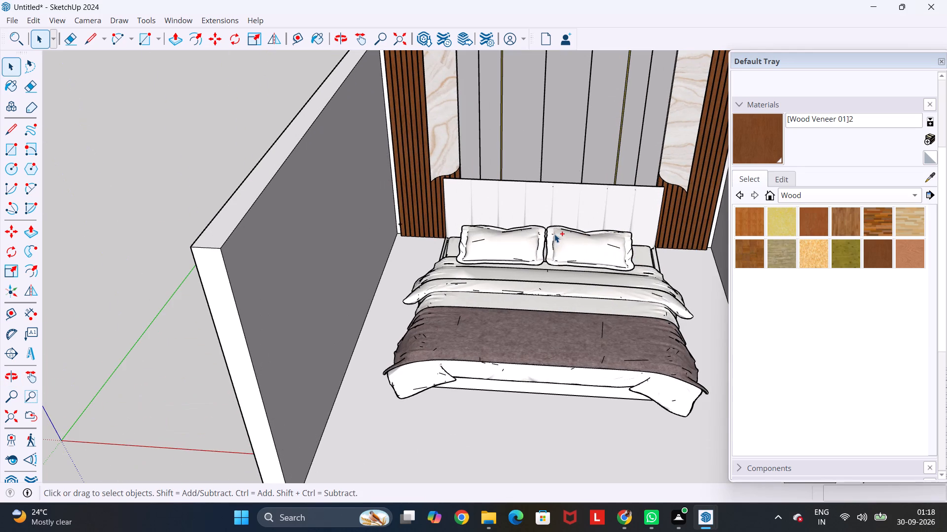
key("ctrl+z")
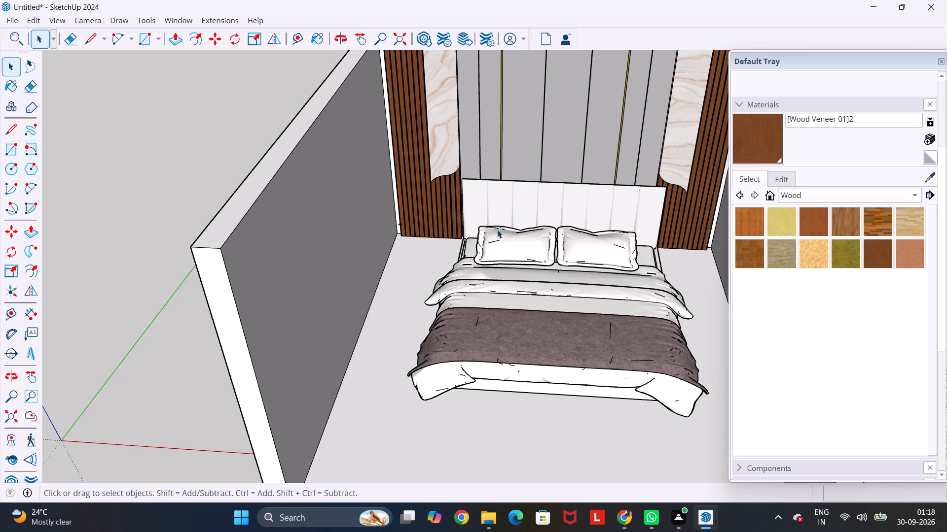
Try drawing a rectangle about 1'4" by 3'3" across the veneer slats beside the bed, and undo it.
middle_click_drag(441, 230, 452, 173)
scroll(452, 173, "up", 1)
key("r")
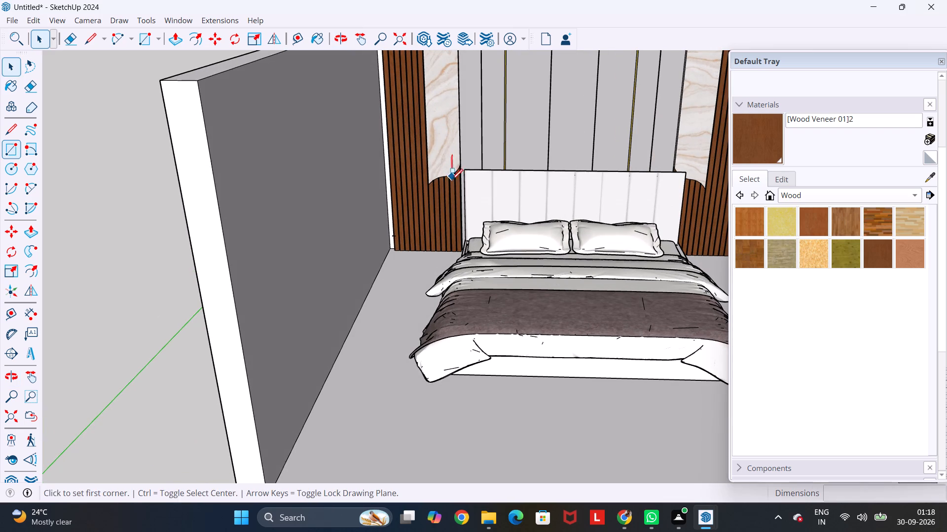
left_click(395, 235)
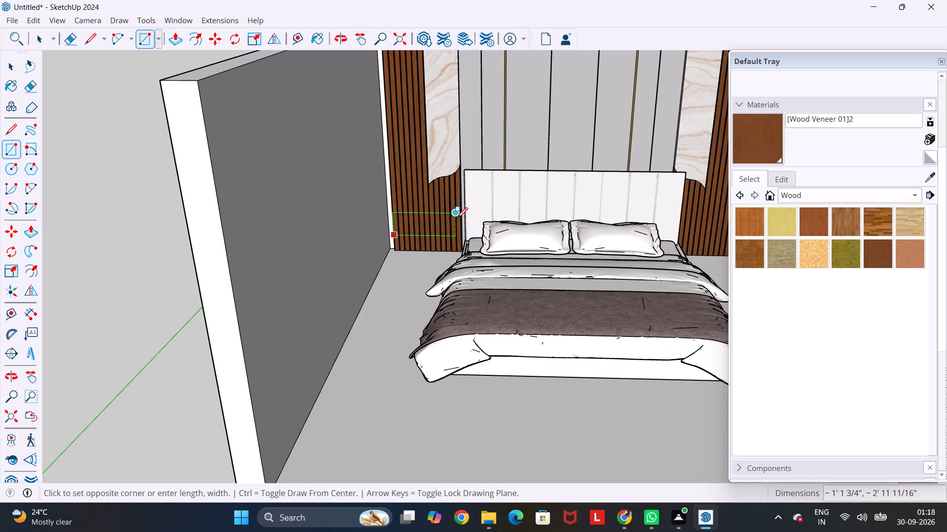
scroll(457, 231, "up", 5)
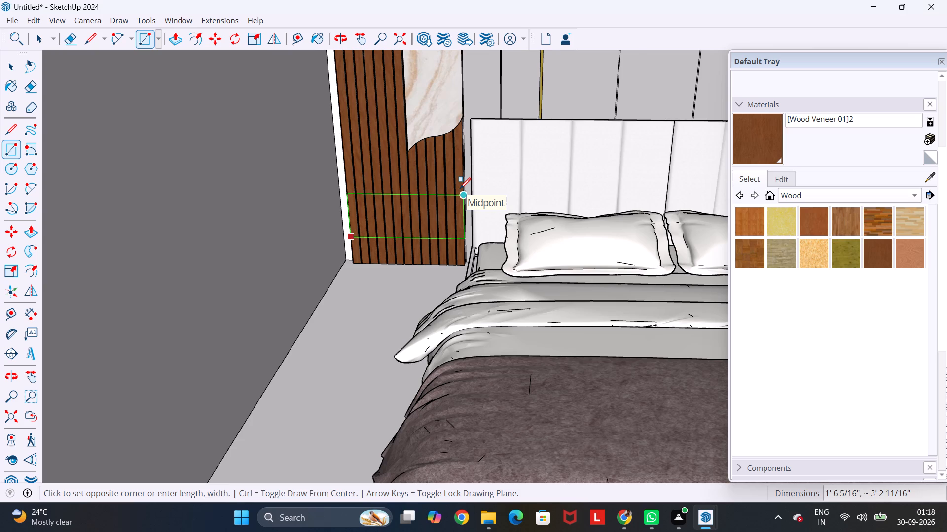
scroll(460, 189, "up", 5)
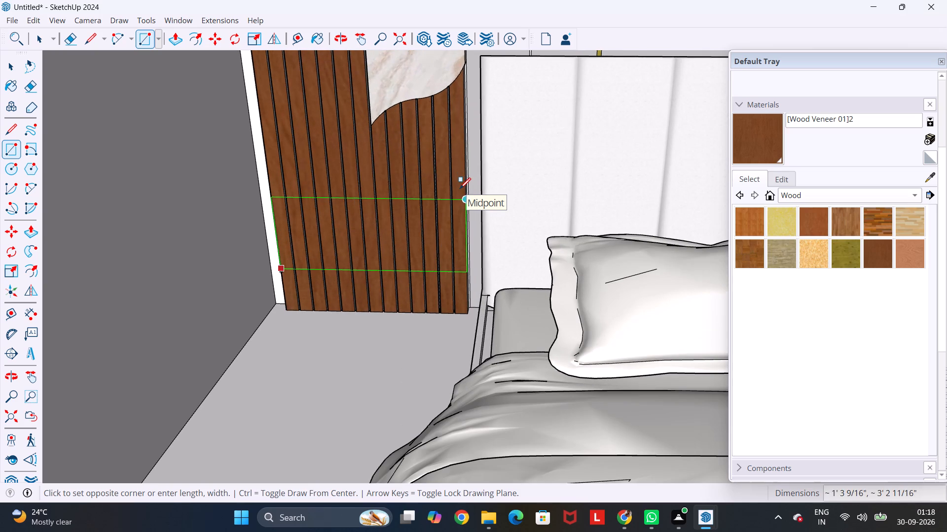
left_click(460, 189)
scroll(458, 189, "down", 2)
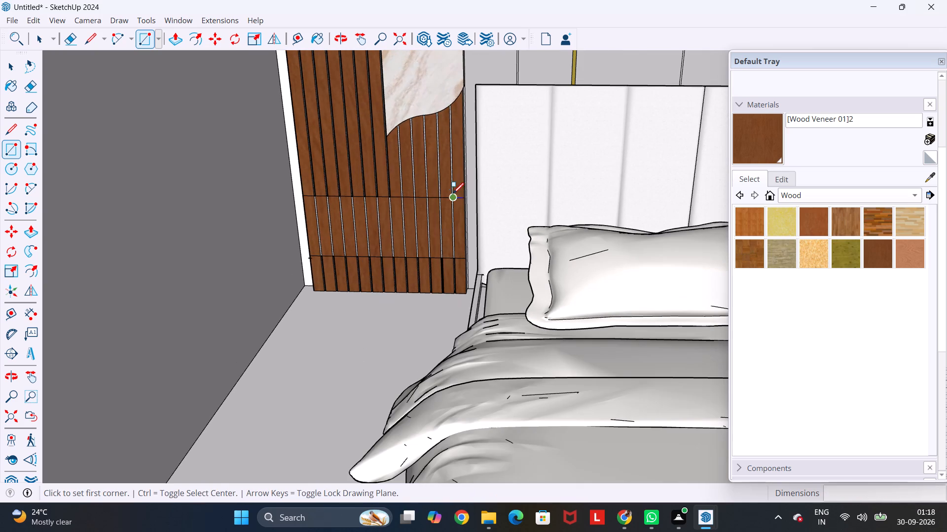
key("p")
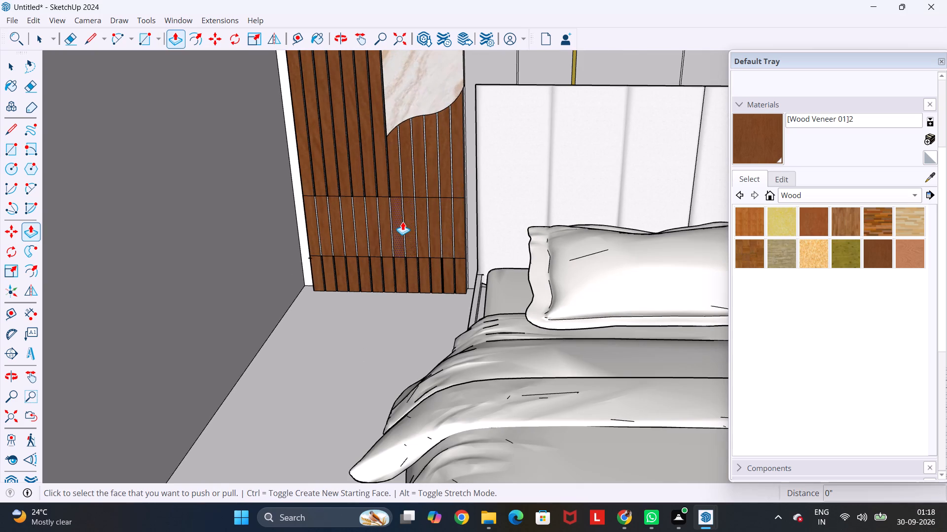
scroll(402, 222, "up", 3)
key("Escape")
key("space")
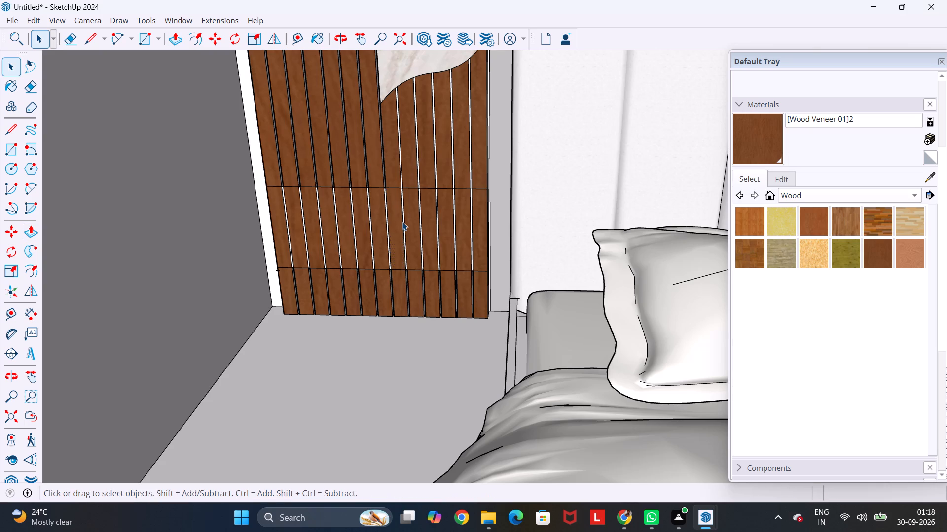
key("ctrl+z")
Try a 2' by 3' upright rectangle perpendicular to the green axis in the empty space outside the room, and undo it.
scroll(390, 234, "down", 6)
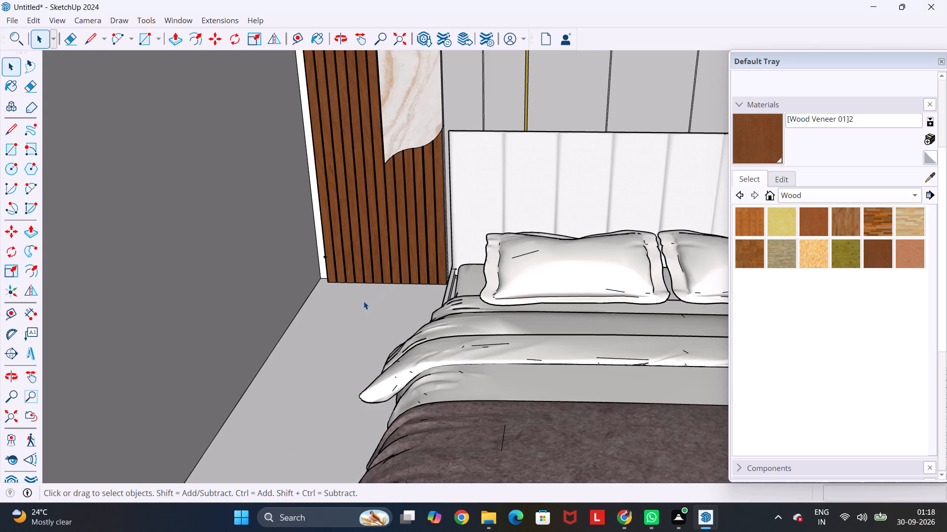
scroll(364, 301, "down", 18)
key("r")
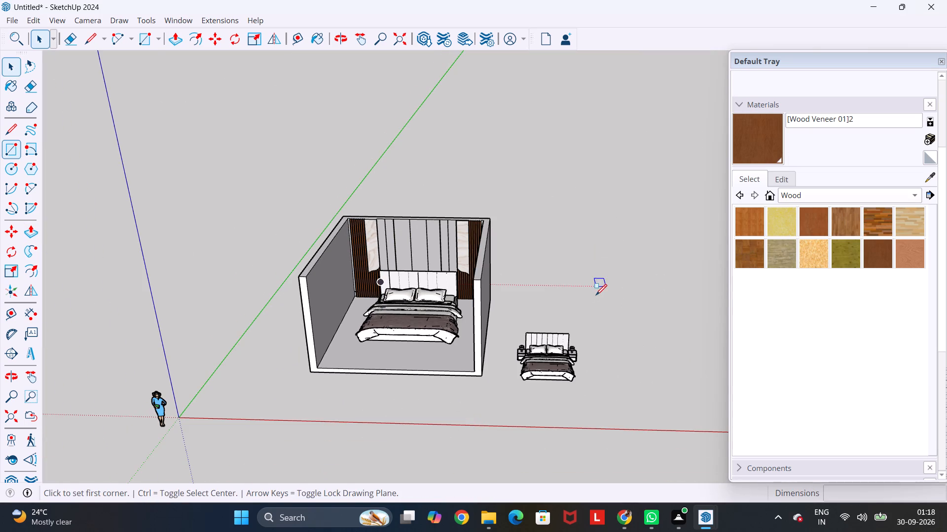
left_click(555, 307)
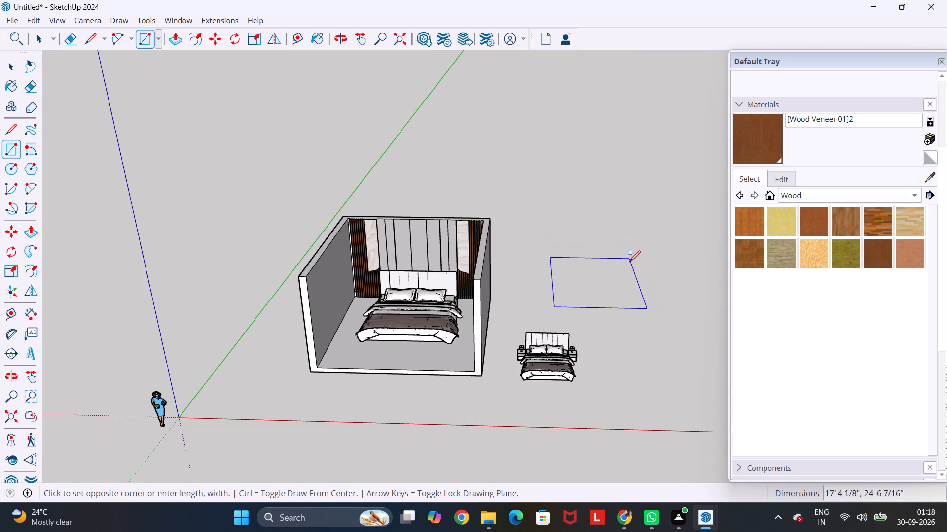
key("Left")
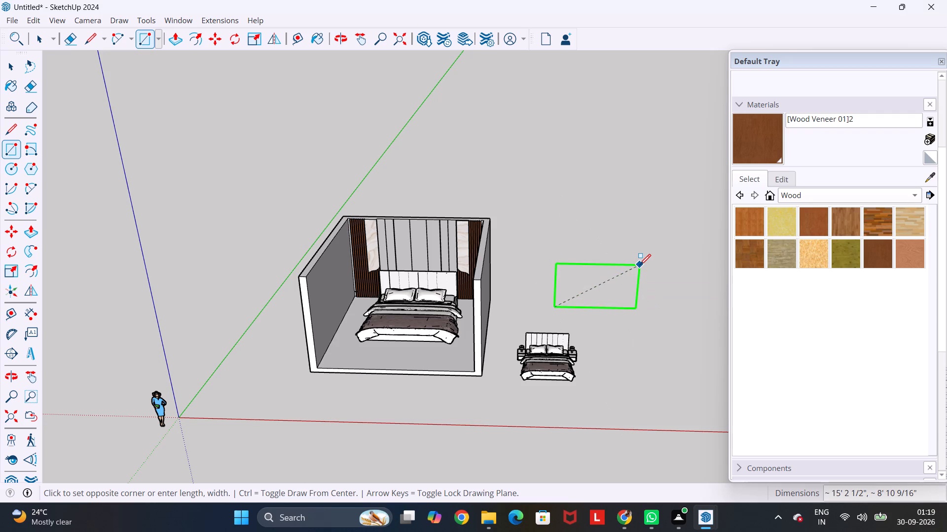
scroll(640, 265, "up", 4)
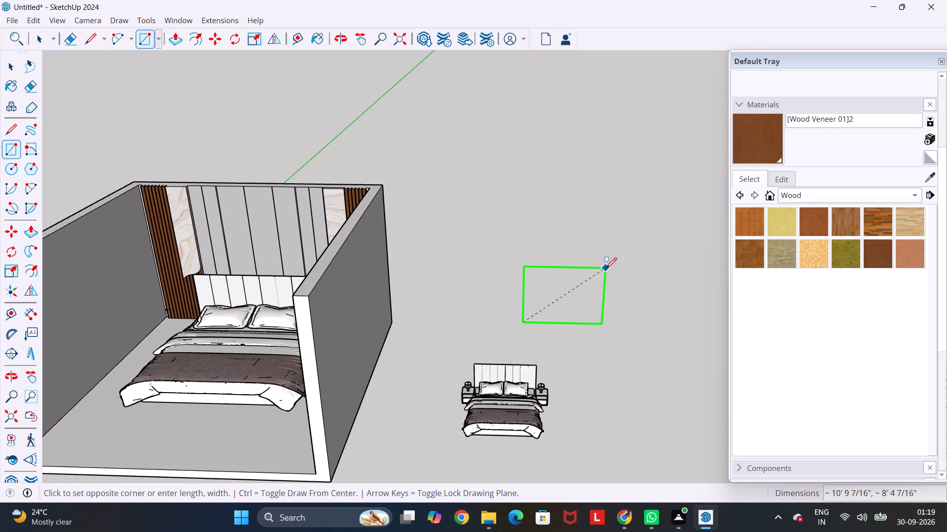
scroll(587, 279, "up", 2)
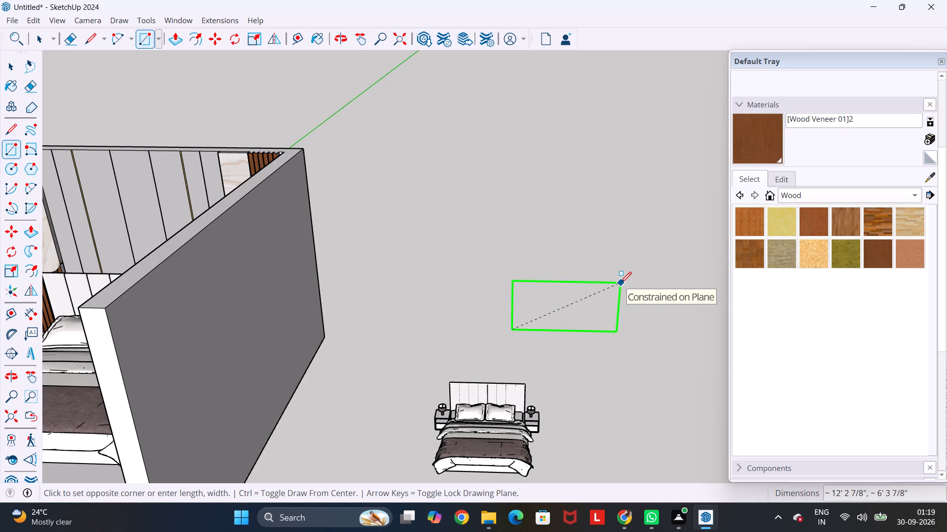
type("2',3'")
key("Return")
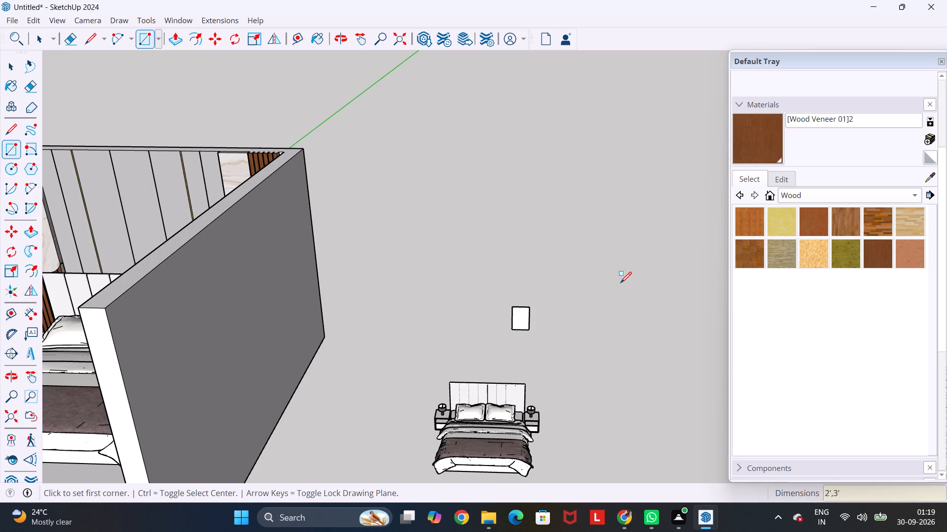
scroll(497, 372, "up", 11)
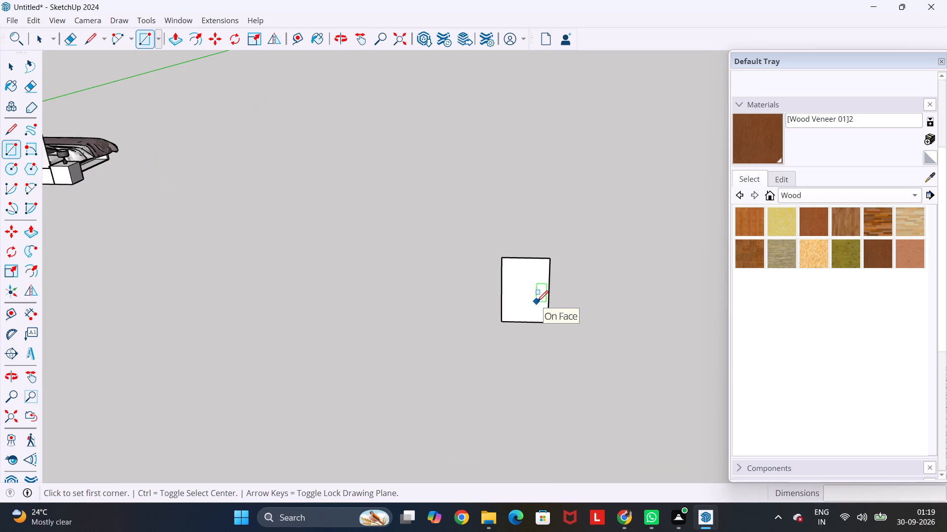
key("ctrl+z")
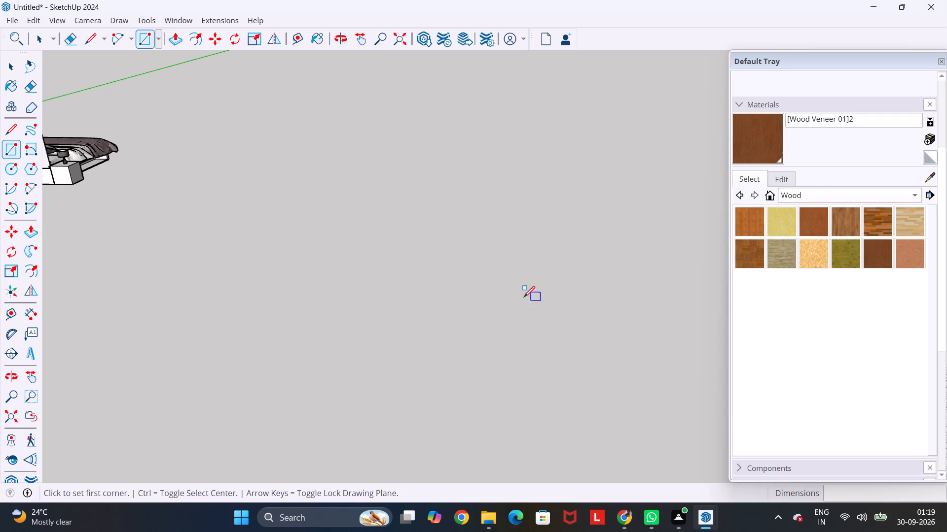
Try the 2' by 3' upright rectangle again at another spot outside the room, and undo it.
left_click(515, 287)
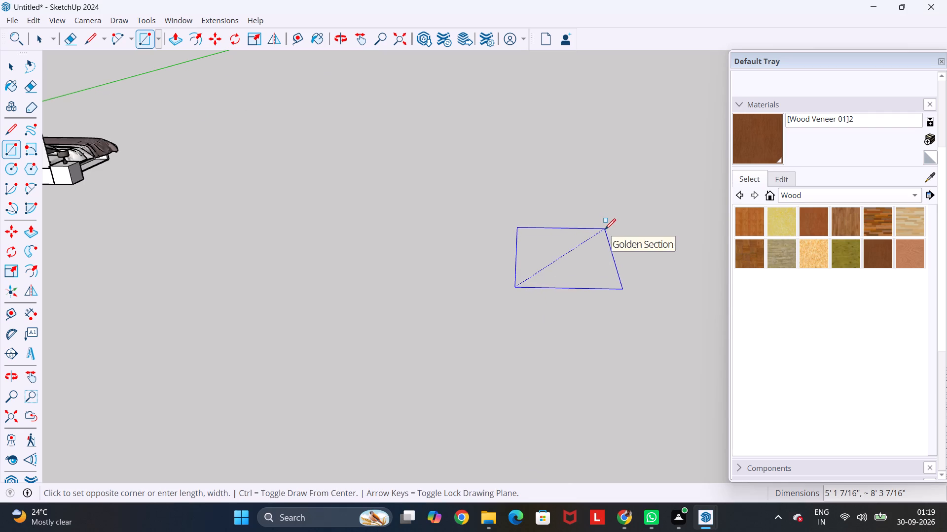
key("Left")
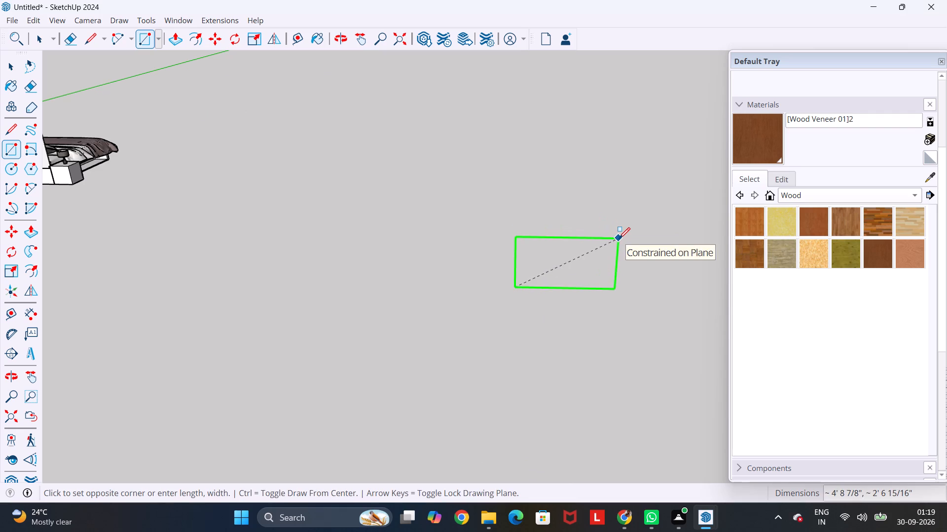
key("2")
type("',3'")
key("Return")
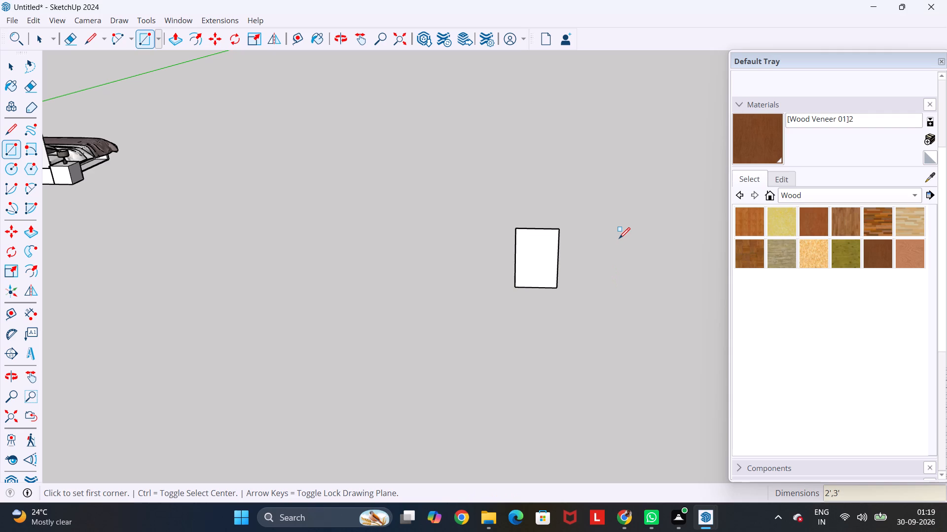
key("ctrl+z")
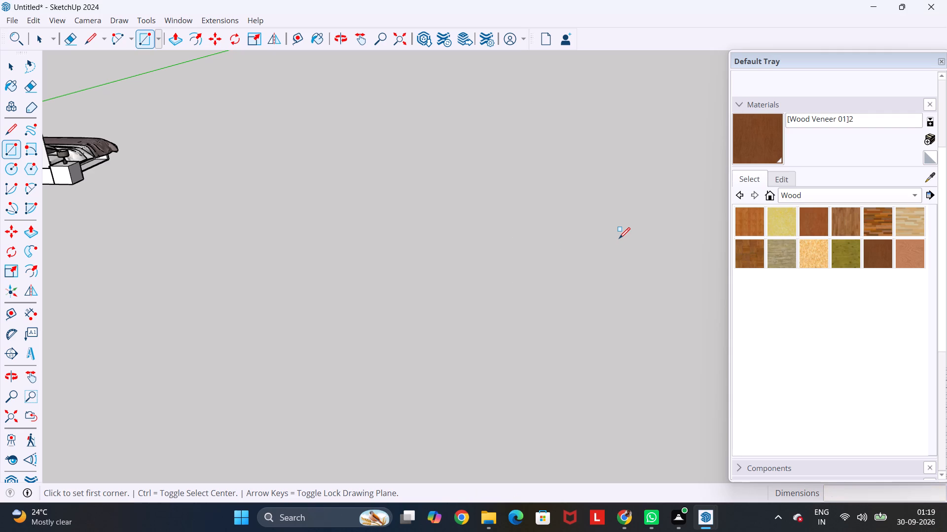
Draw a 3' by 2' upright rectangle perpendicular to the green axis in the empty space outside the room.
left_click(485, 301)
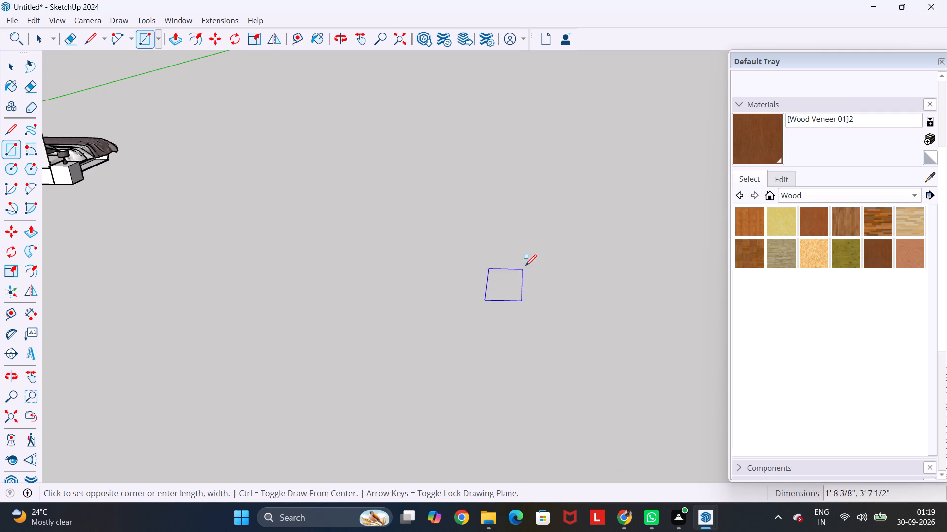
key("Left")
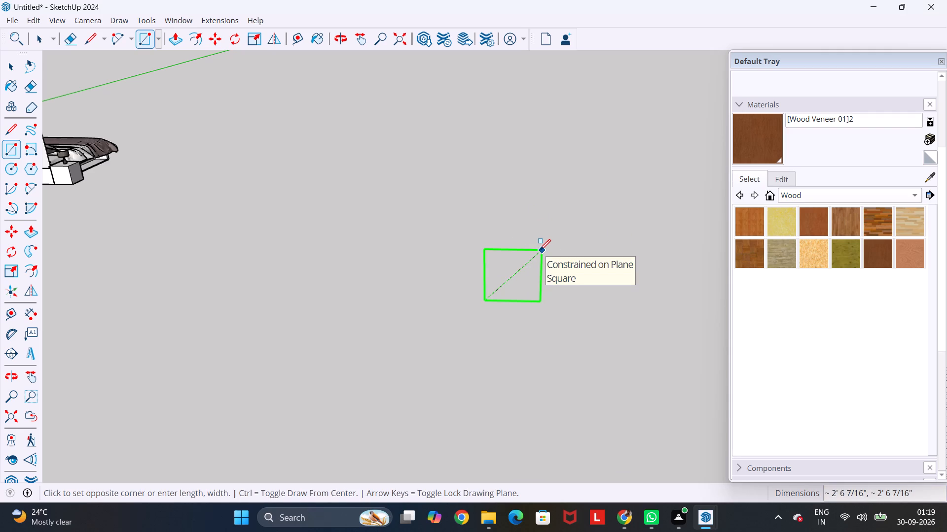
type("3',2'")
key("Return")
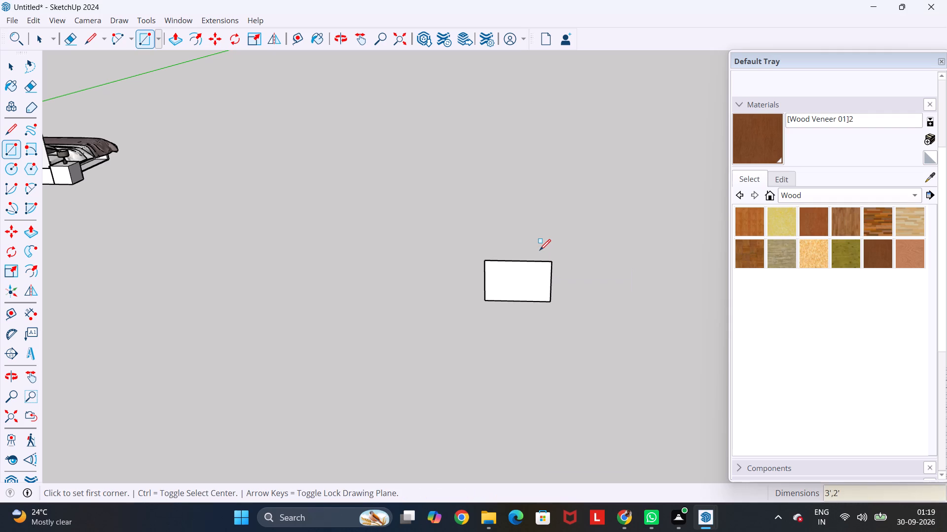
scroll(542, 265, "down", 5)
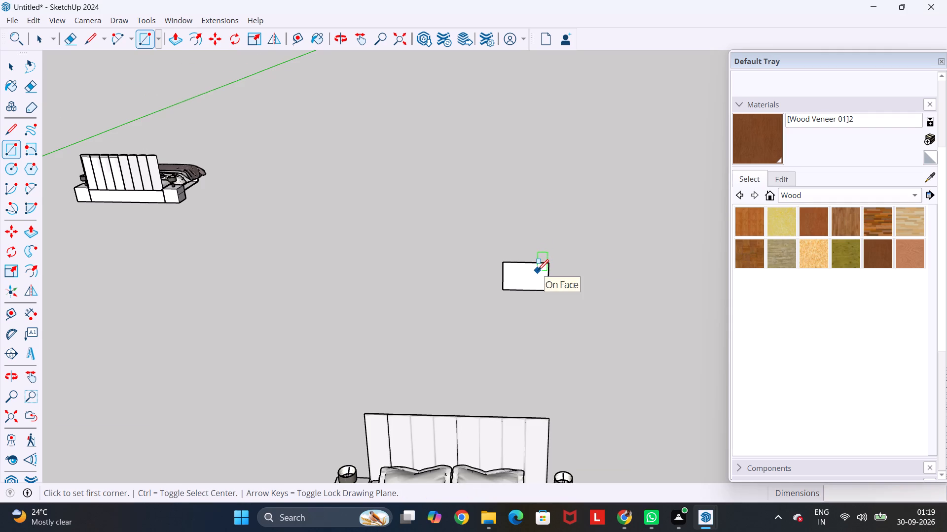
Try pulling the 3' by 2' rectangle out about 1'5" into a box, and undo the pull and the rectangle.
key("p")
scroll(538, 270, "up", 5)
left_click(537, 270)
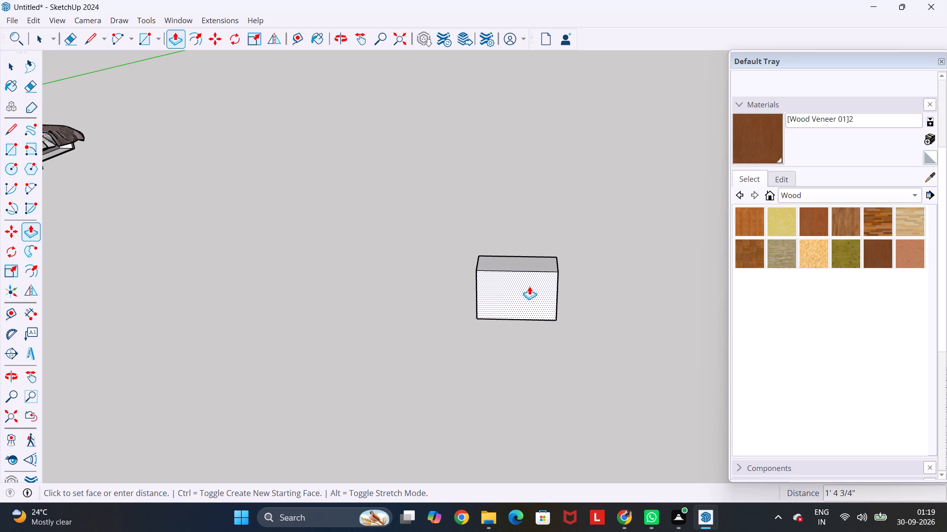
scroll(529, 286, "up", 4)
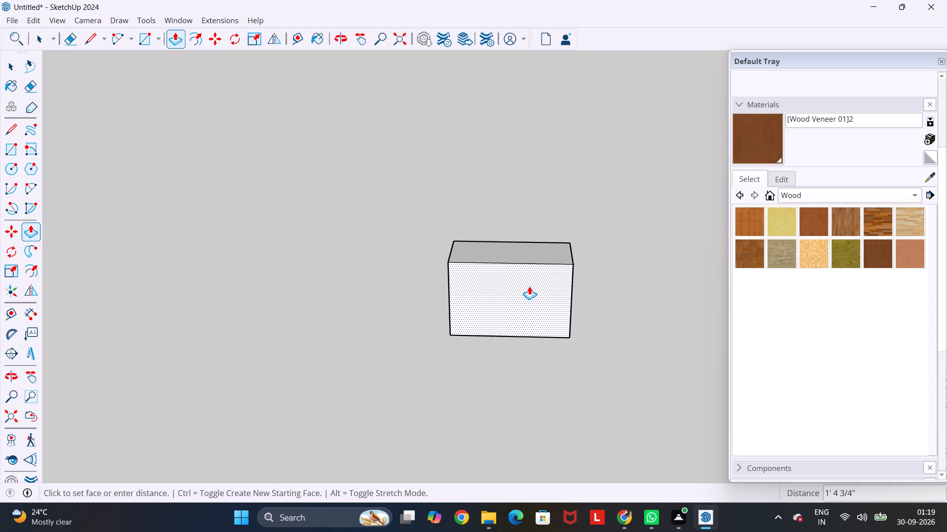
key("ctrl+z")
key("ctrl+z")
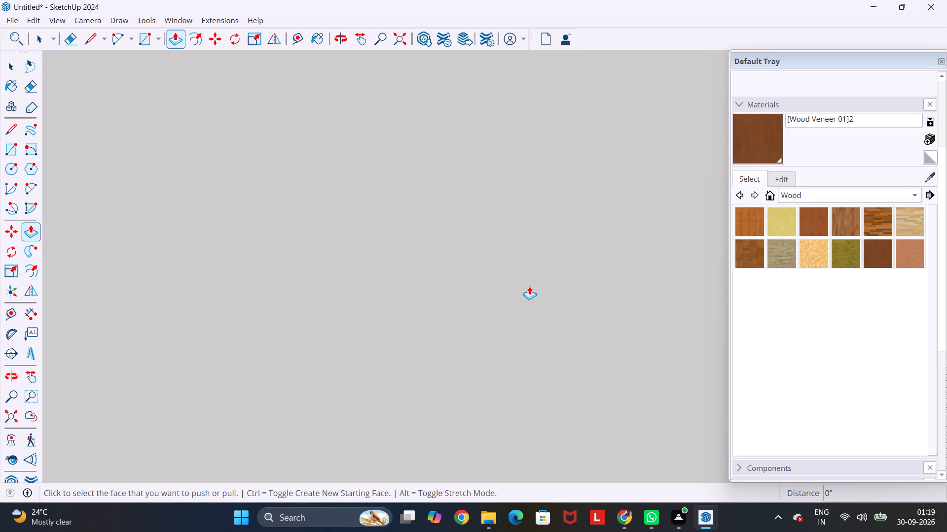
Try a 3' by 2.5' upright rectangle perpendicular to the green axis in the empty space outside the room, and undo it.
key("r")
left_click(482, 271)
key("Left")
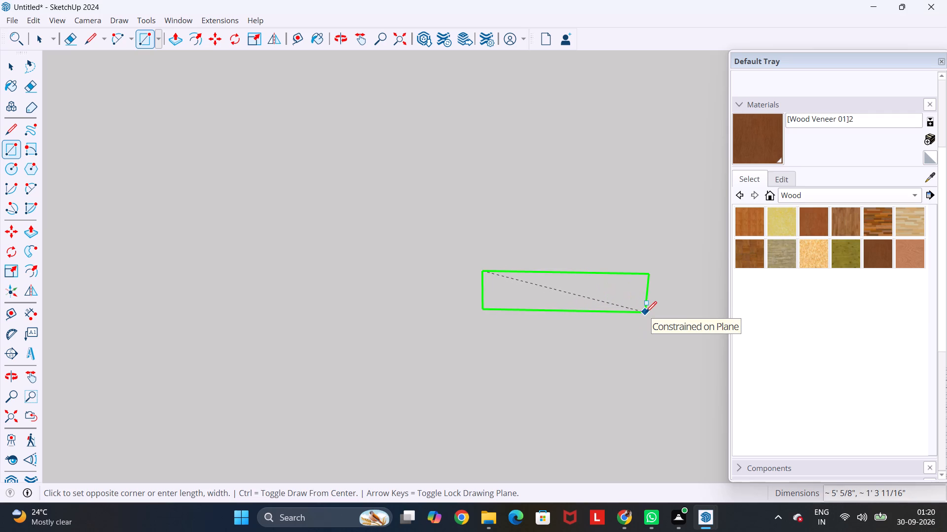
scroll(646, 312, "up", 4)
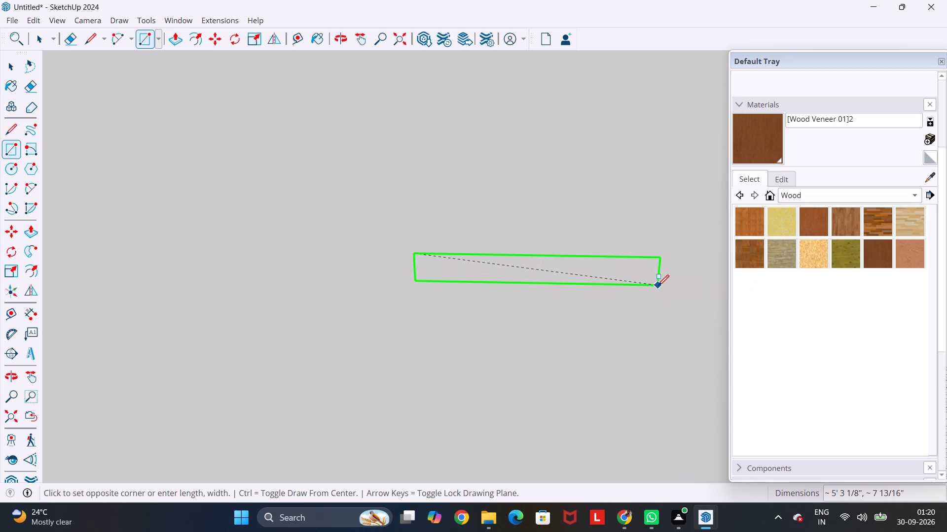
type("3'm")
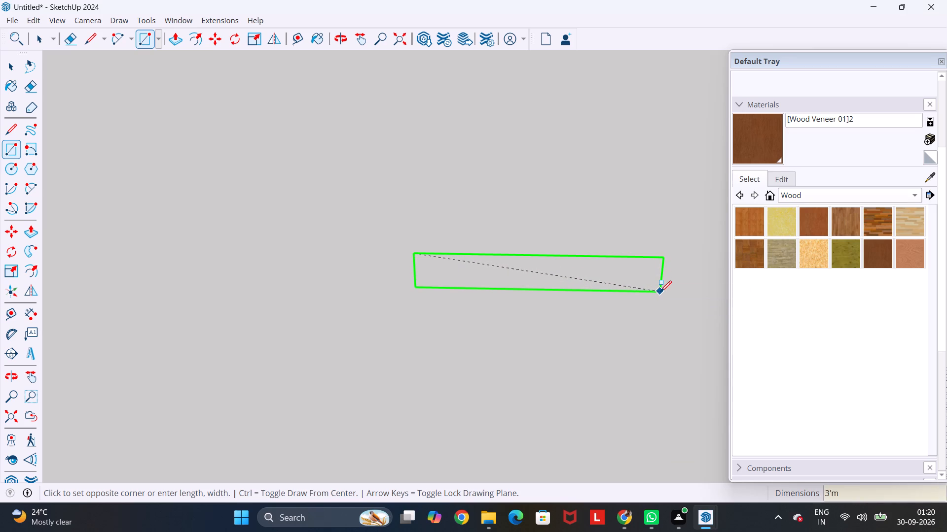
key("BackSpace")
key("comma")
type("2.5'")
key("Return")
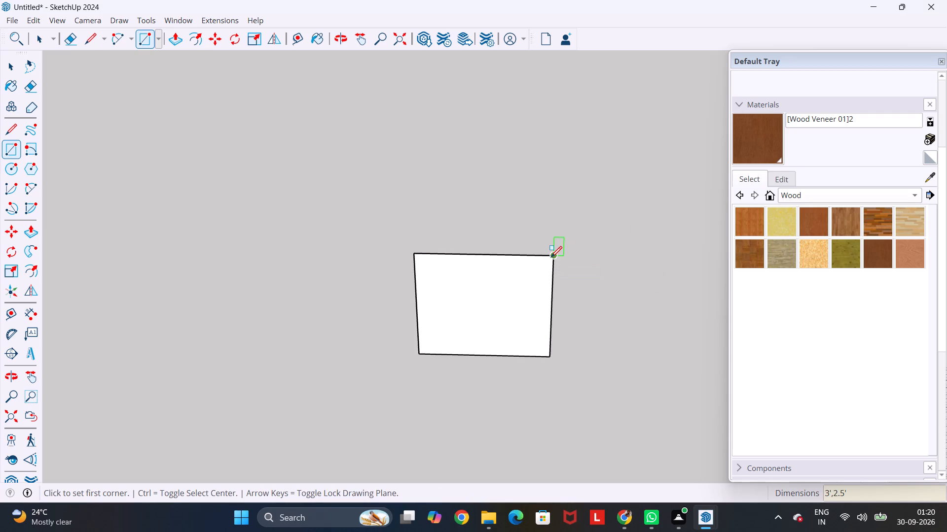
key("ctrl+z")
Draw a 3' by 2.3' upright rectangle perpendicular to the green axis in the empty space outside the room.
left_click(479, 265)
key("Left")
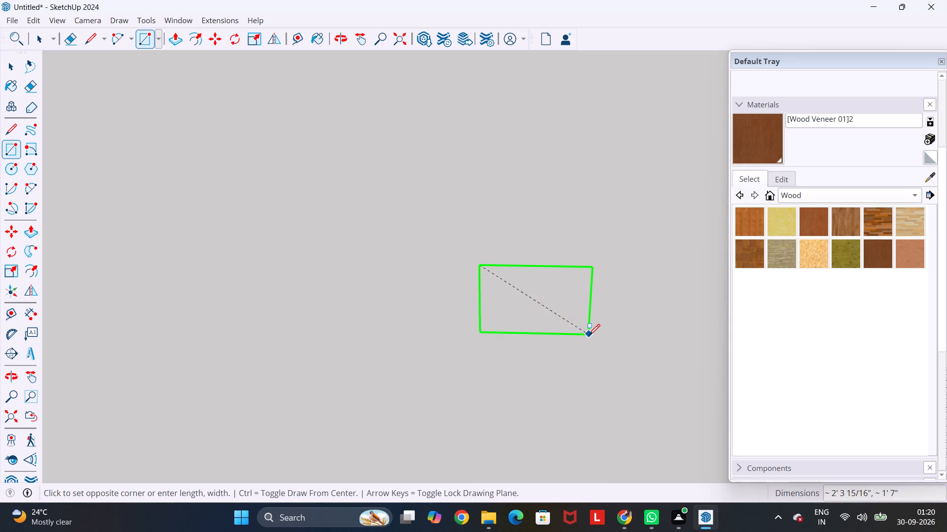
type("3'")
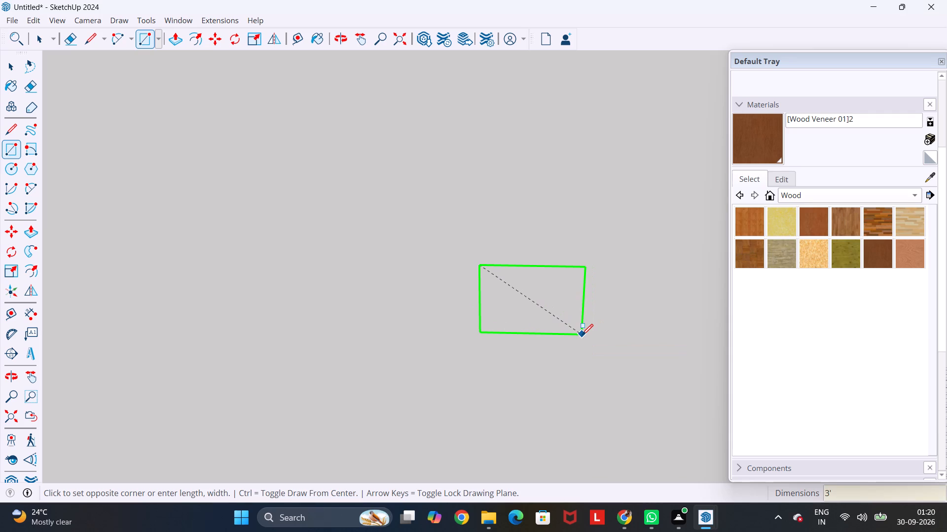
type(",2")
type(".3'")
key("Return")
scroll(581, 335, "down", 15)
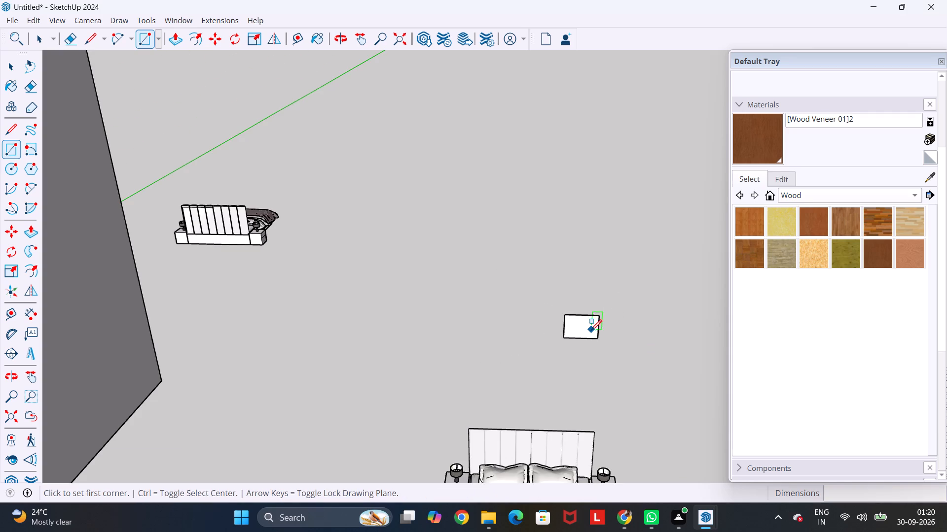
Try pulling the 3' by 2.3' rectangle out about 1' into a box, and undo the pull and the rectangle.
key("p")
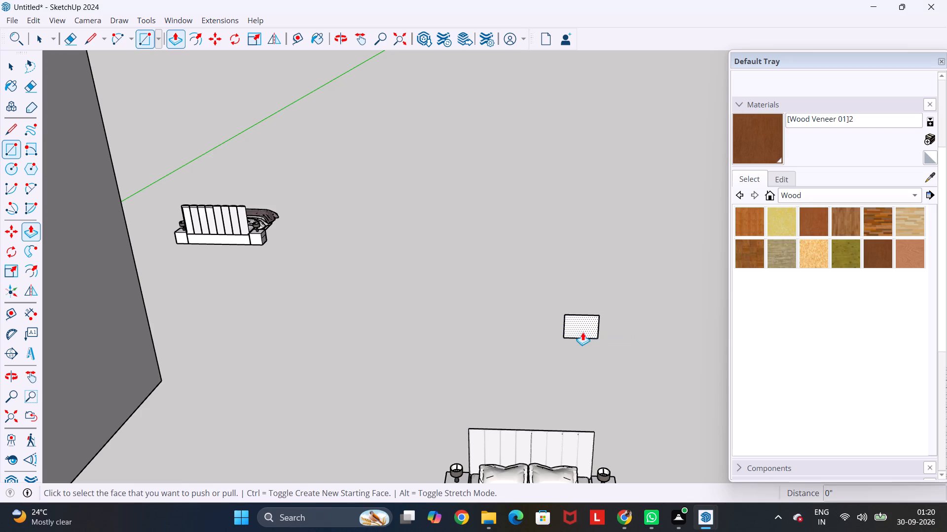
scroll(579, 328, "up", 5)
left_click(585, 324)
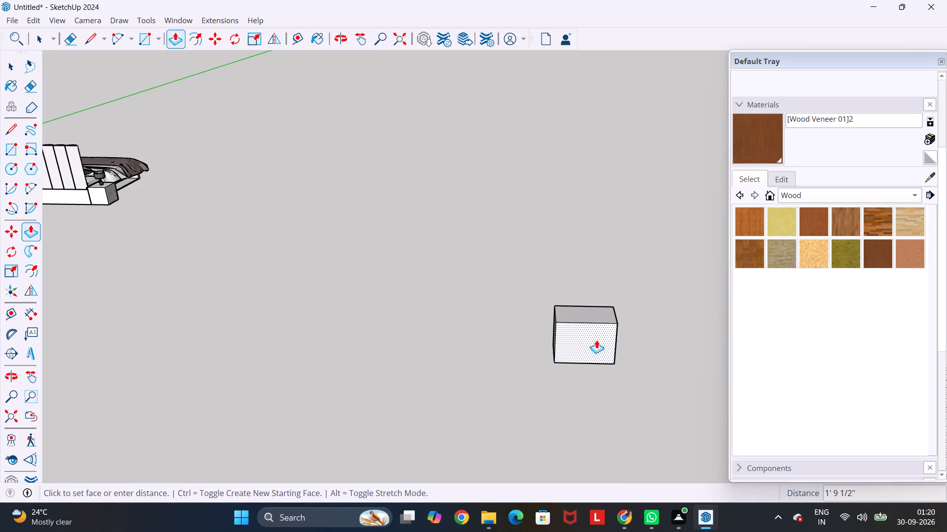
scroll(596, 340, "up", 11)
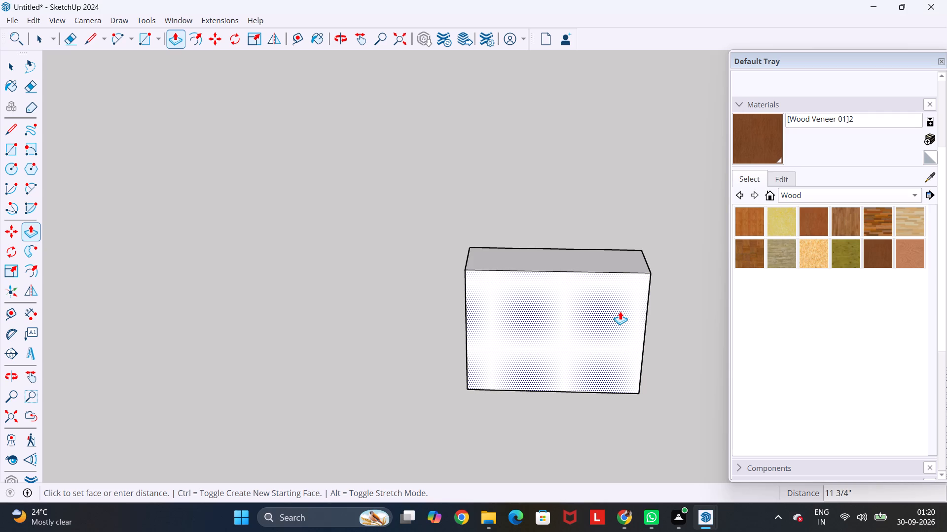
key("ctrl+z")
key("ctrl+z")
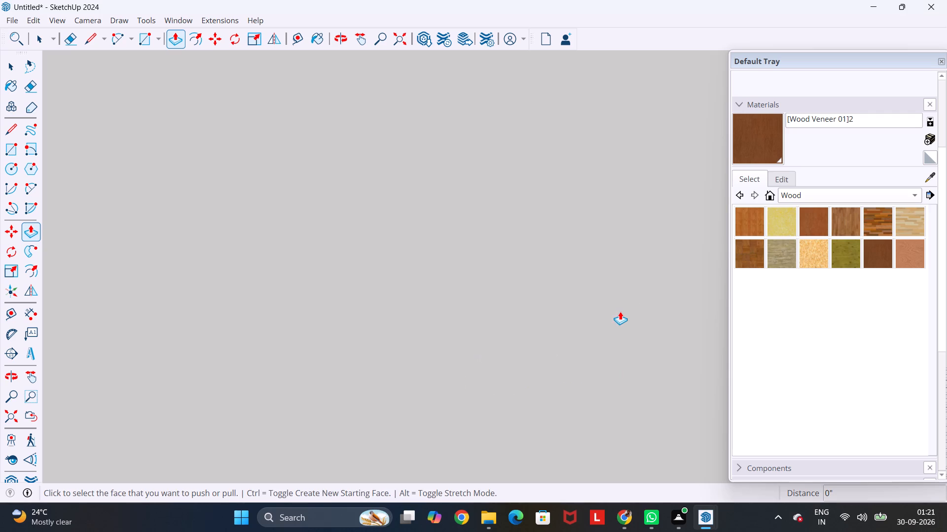
Draw a 3' by 1.2' upright rectangle perpendicular to the green axis in the empty space outside the room.
key("r")
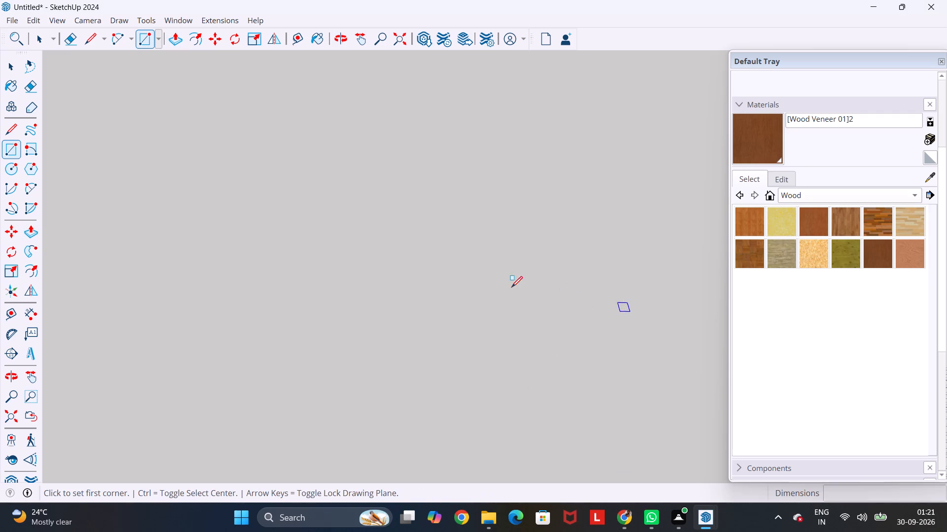
left_click(492, 282)
key("Left")
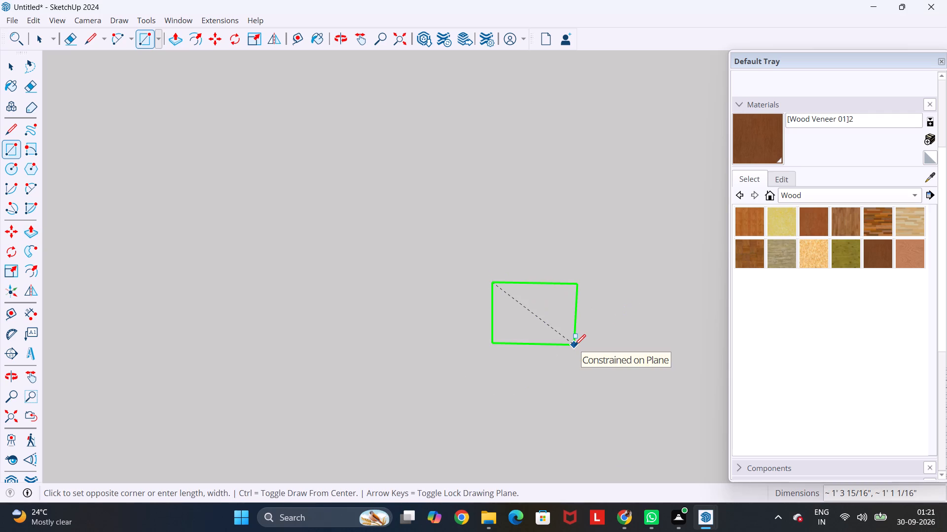
type("3'")
key("comma")
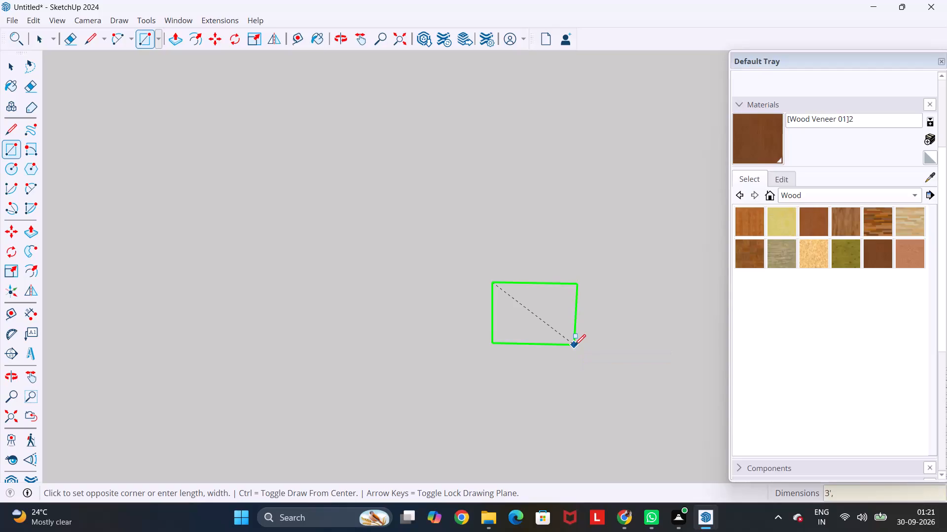
key("1")
type(".2'")
key("Return")
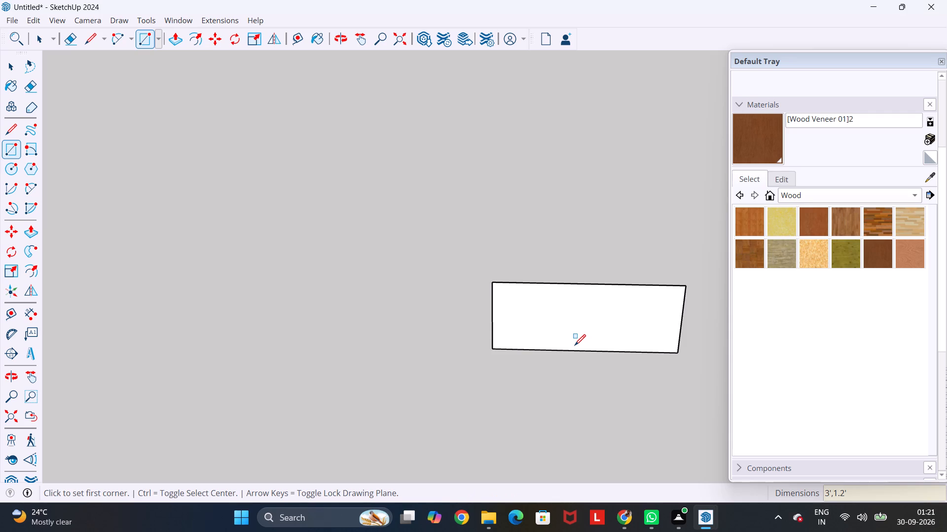
Pull the 3' by 1.2' rectangle out 1' into a box.
key("p")
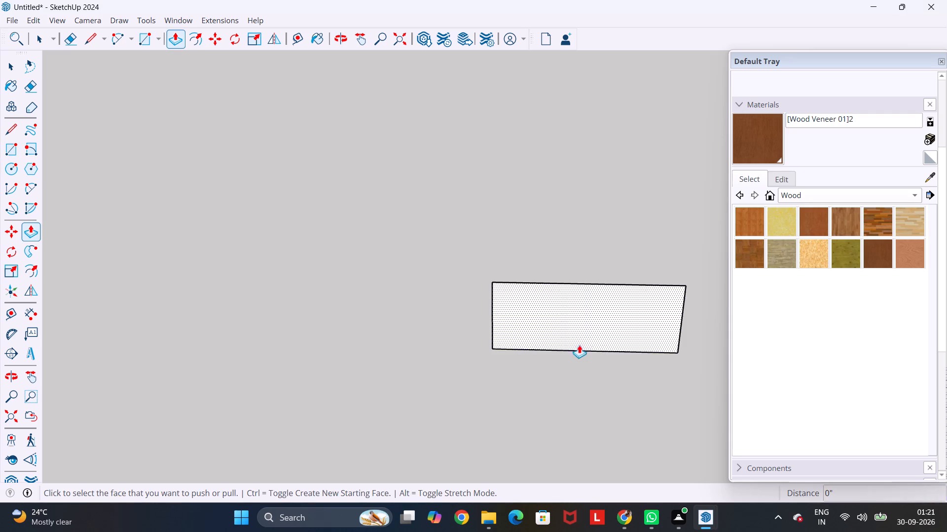
left_click(584, 311)
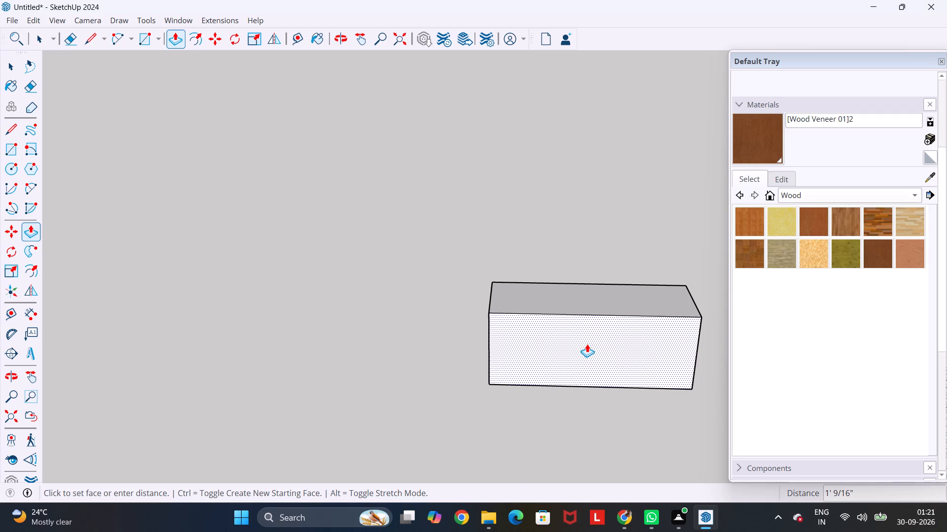
key("1")
key("apostrophe")
key("Return")
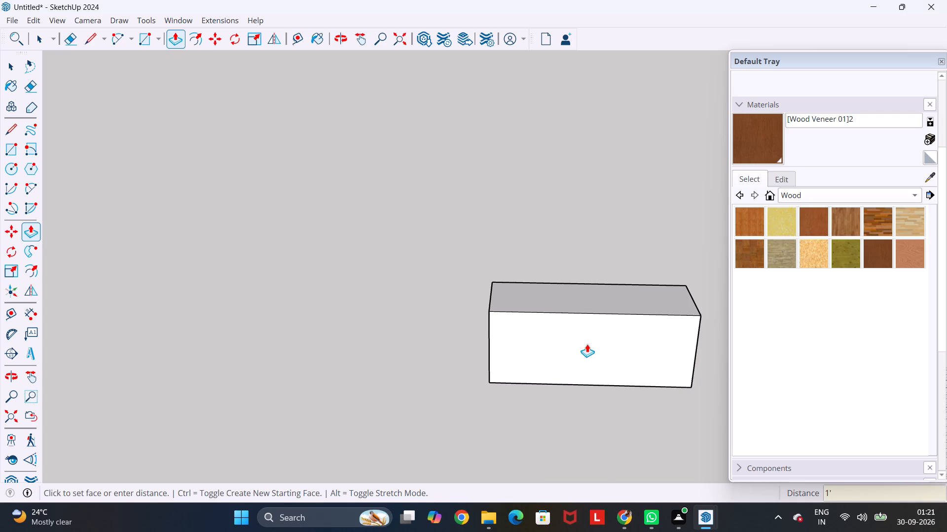
Copy the whole box and paste it at the foot of the veneer slats beside the bed, in the room's corner.
scroll(587, 375, "down", 4)
key("space")
scroll(587, 396, "down", 4)
left_click_drag(687, 306, 481, 433)
scroll(482, 432, "down", 1)
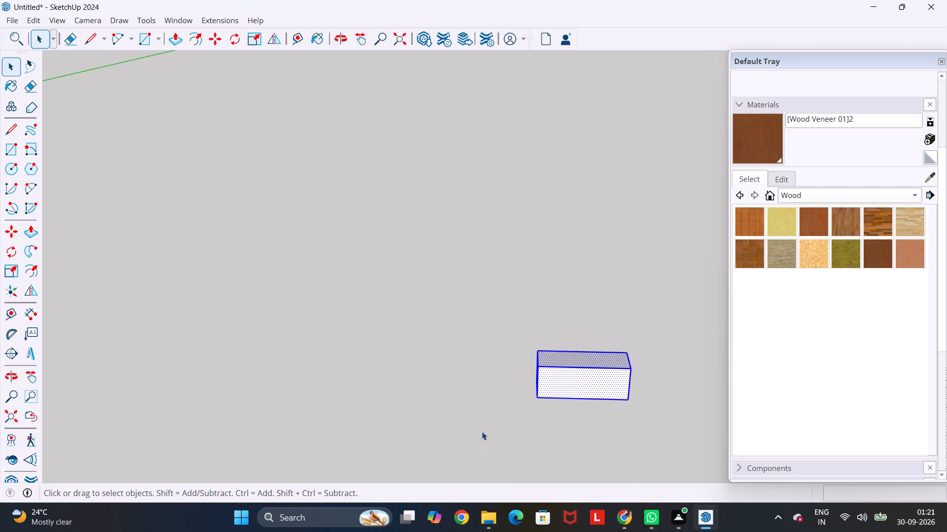
key("ctrl+c")
scroll(479, 406, "down", 14)
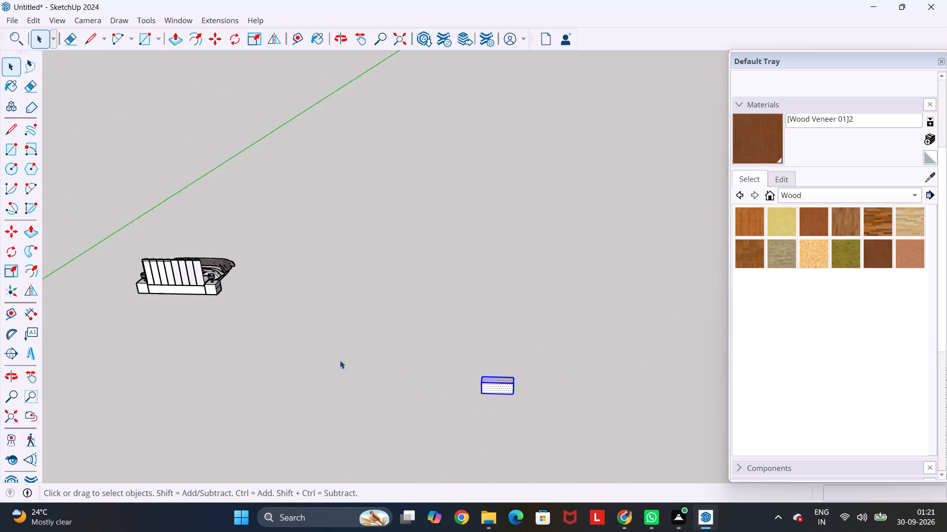
scroll(340, 360, "down", 3)
middle_click_drag(143, 360, 436, 338, "shift")
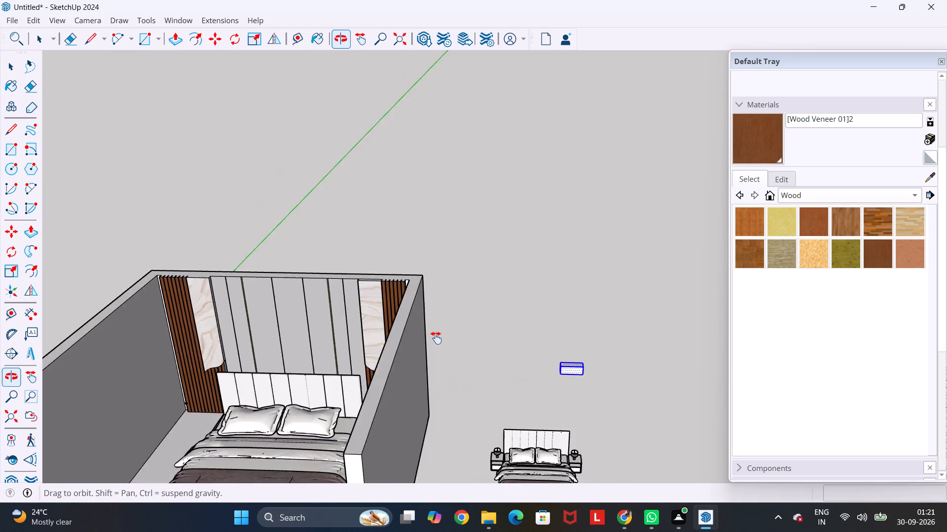
middle_click_drag(436, 338, 575, 279, "shift")
scroll(255, 448, "up", 11)
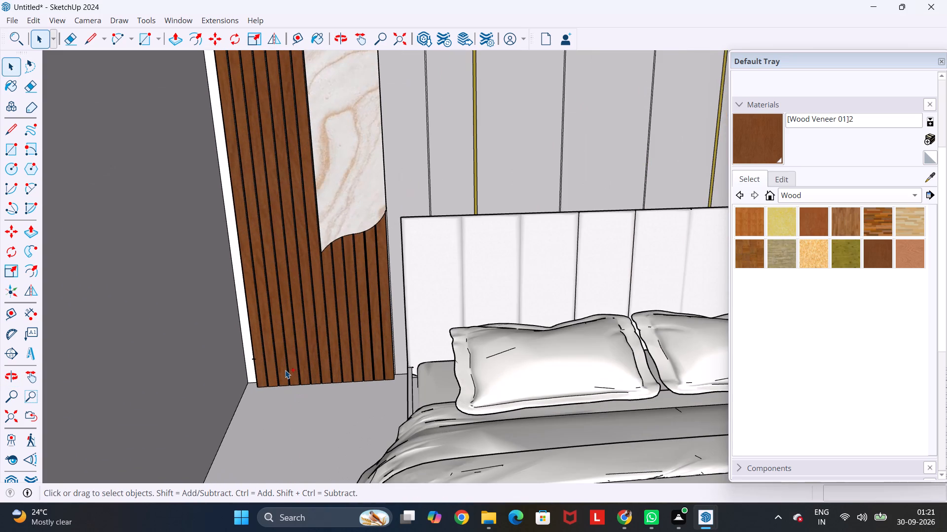
key("ctrl+v")
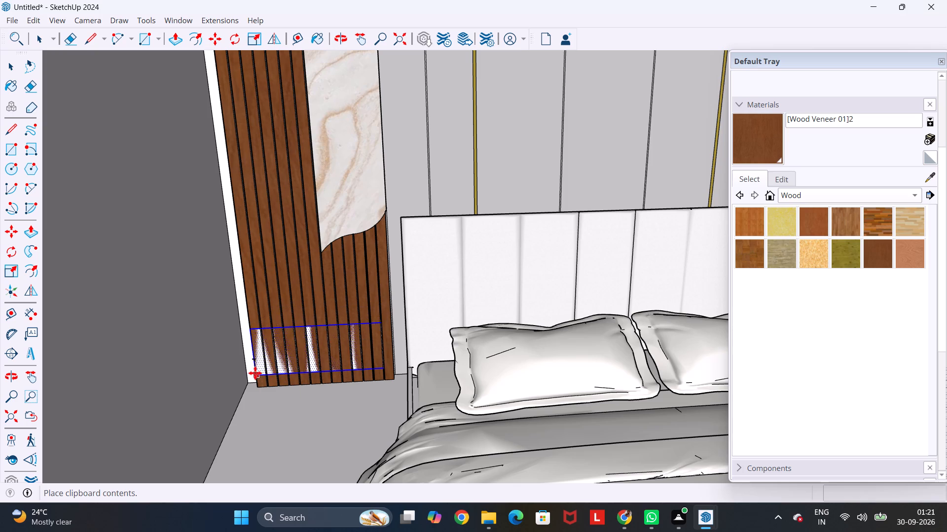
middle_click_drag(259, 369, 296, 379)
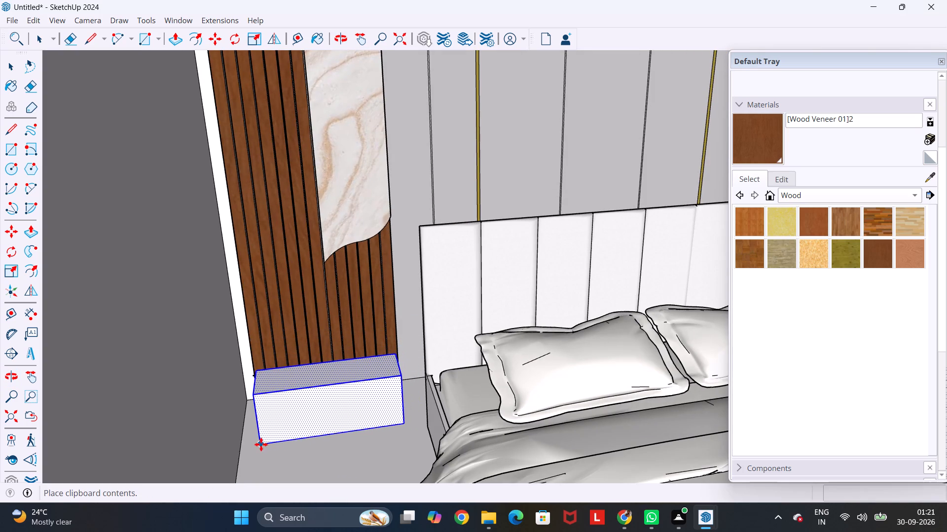
left_click(261, 447)
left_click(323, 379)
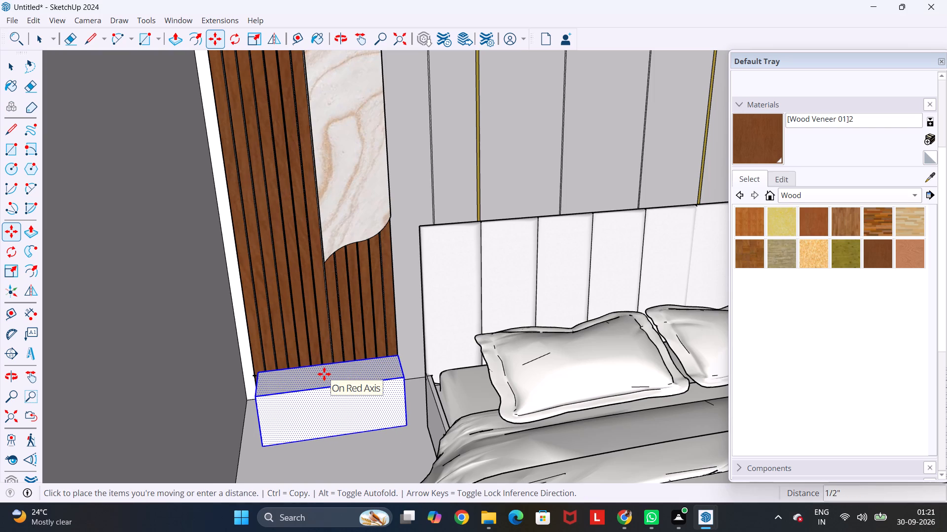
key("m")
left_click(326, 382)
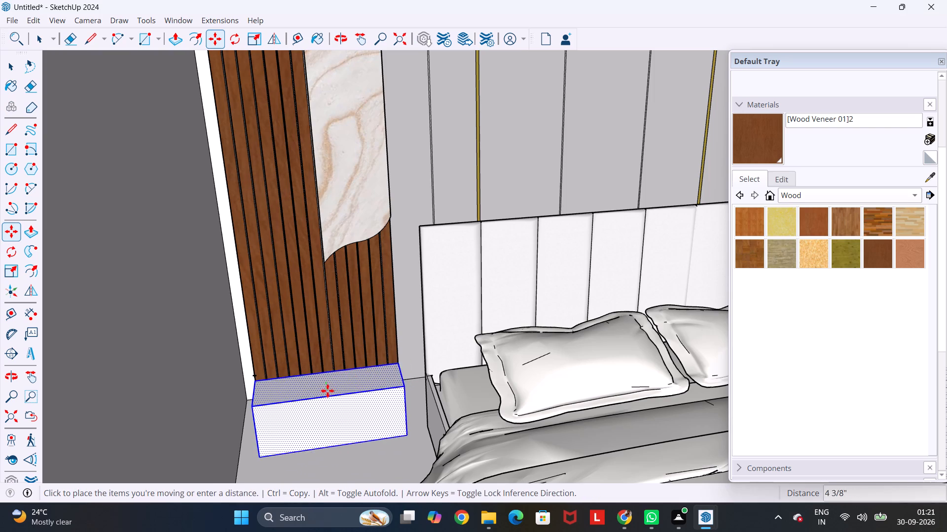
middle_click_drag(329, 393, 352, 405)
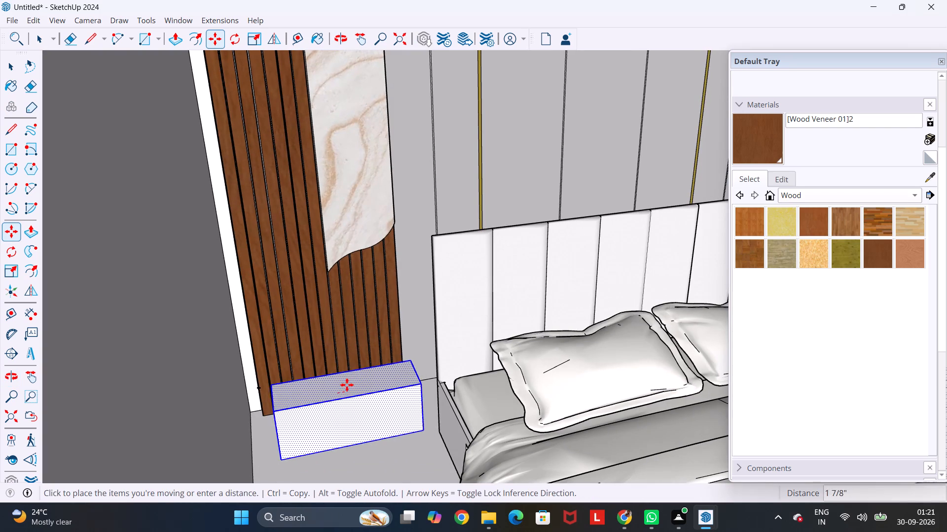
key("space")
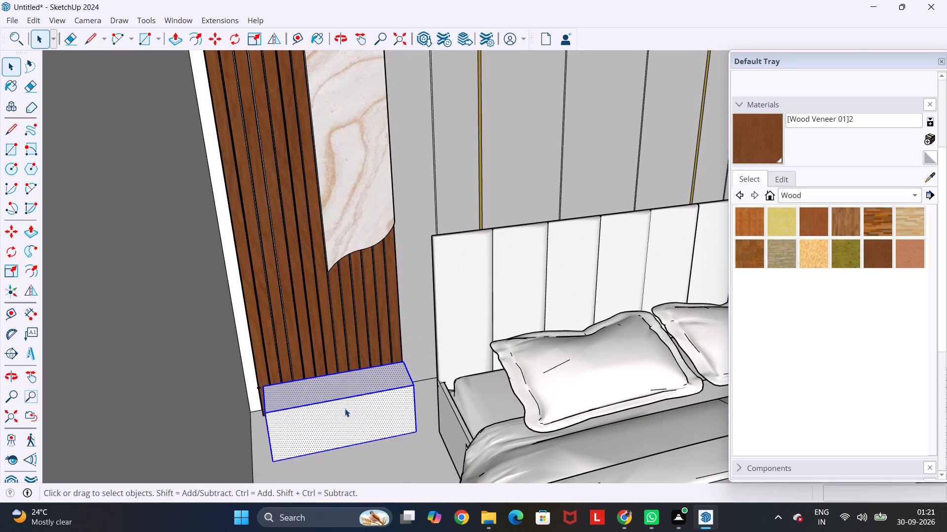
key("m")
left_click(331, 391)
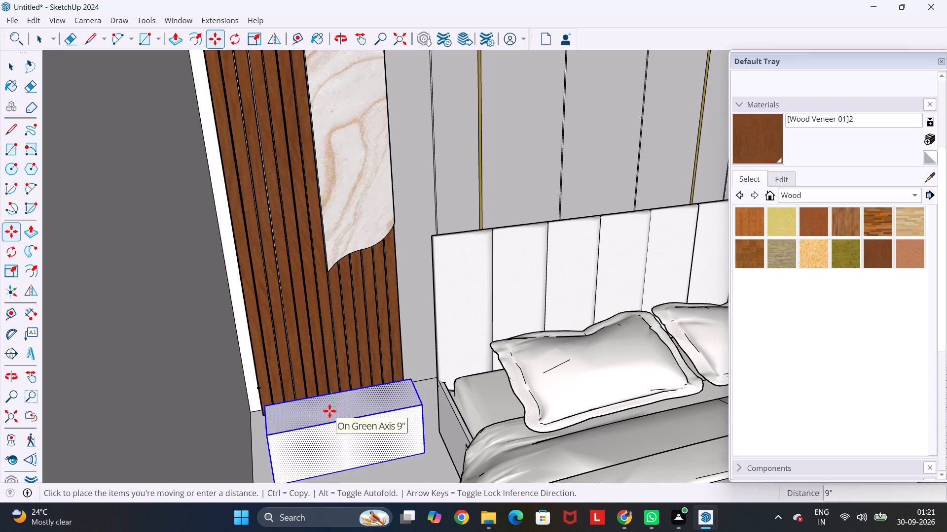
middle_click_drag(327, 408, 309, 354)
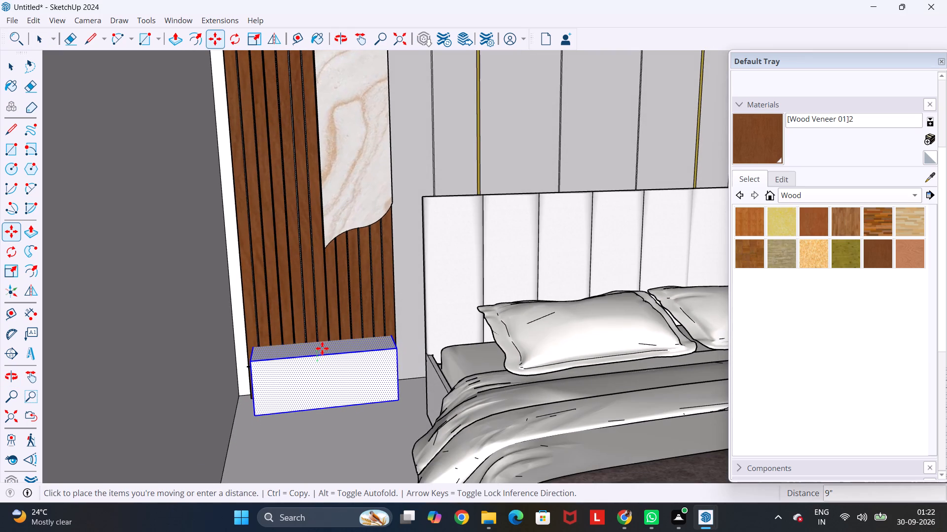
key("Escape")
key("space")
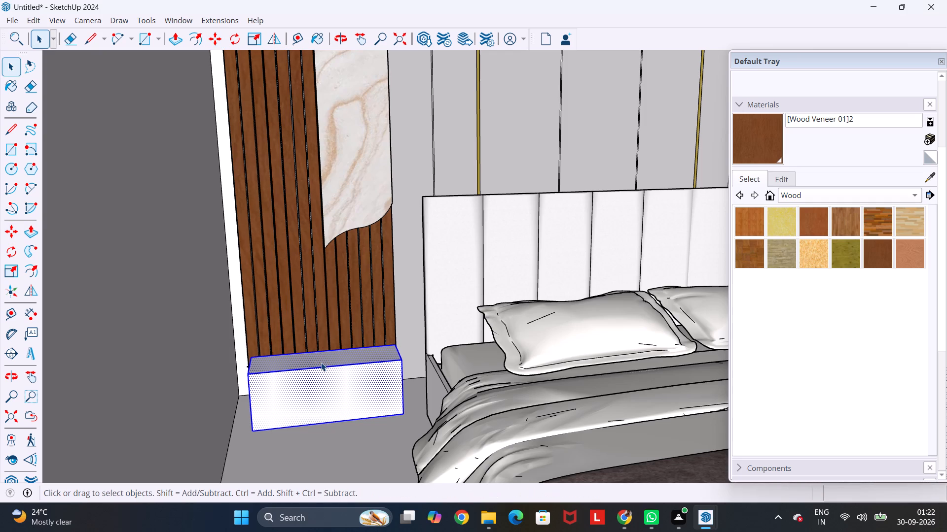
Draw a horizontal line about 3' 2 11/16" long across the full width of the veneer slats, above the box.
key("l")
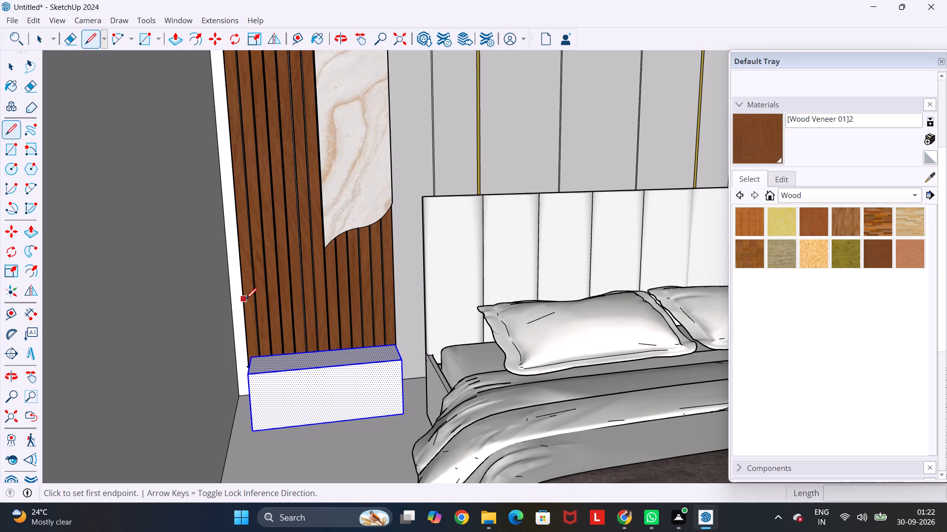
left_click(246, 300)
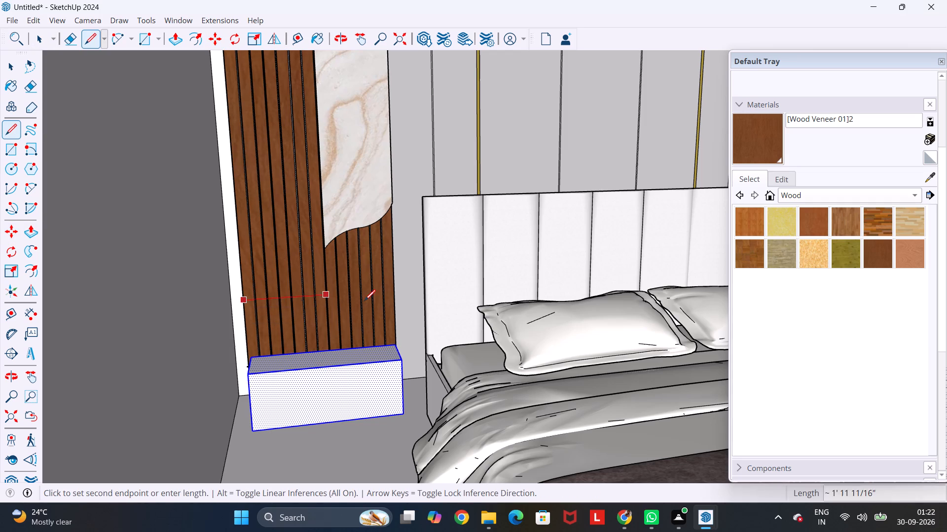
left_click(395, 291)
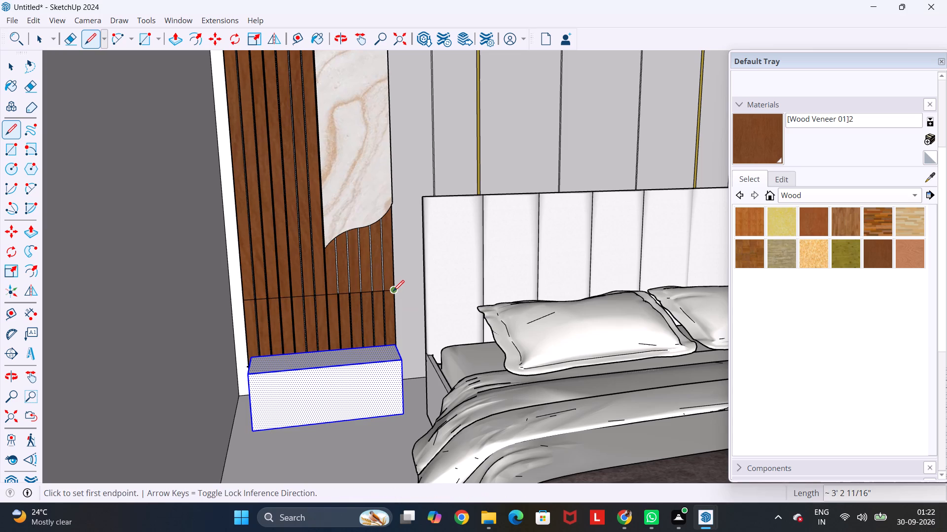
key("Escape")
key("space")
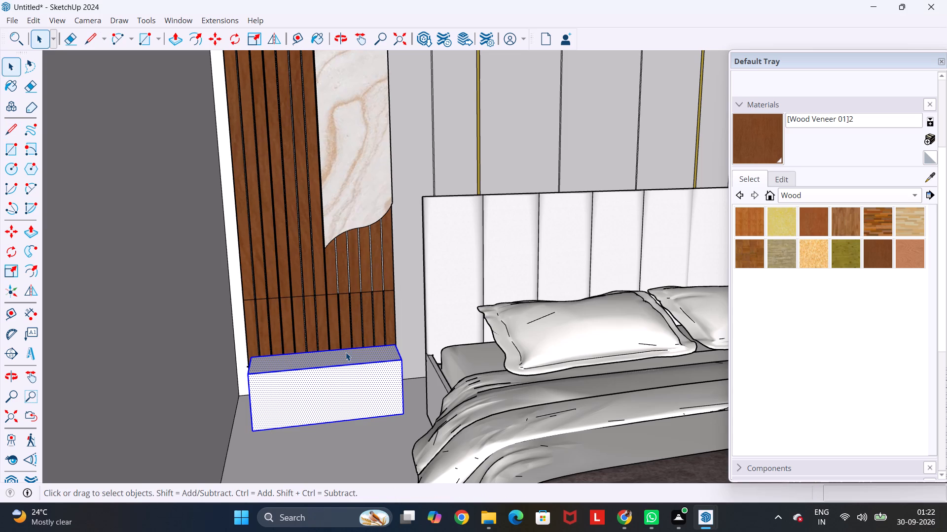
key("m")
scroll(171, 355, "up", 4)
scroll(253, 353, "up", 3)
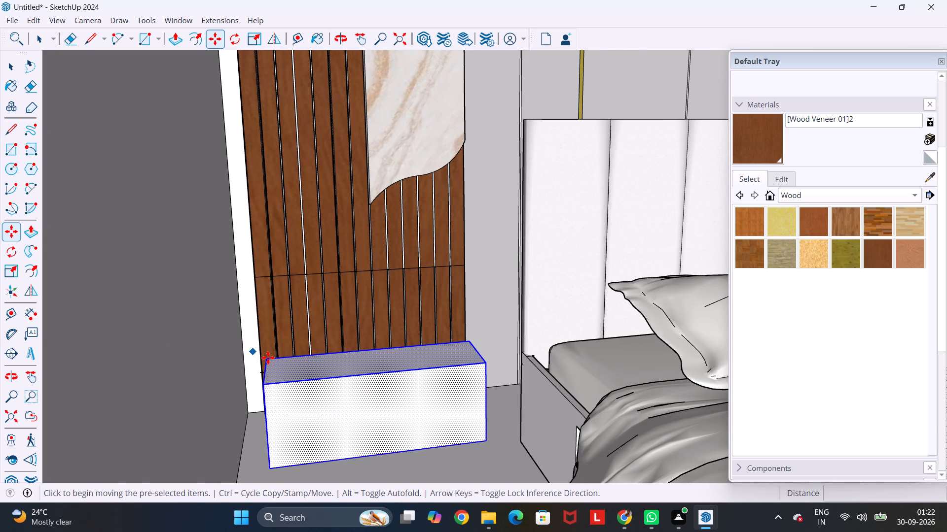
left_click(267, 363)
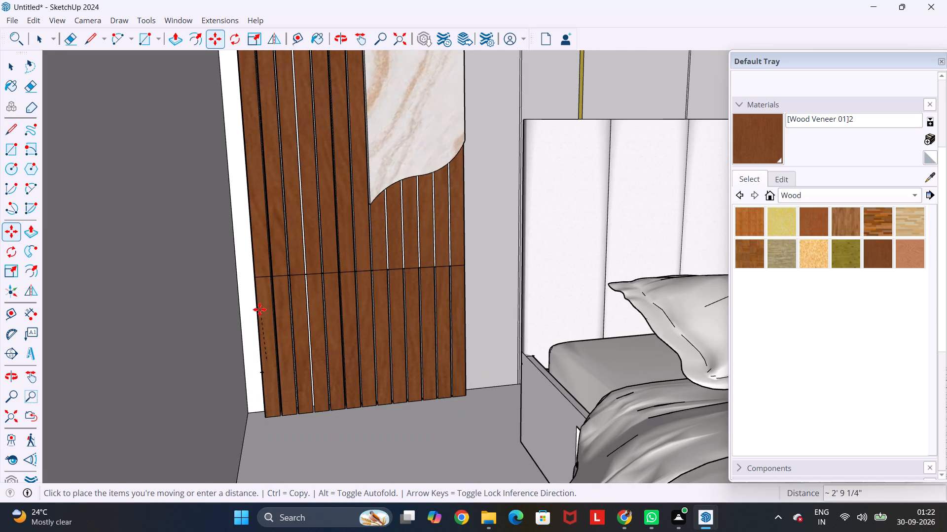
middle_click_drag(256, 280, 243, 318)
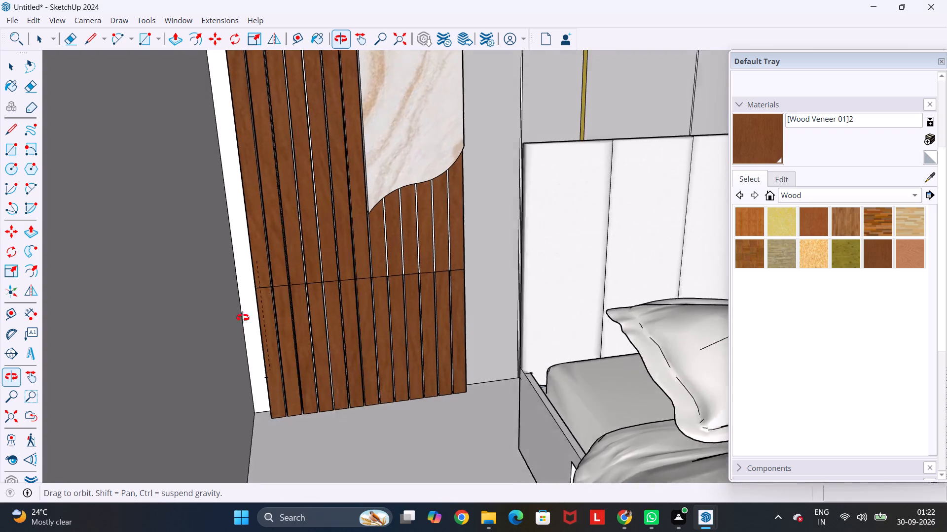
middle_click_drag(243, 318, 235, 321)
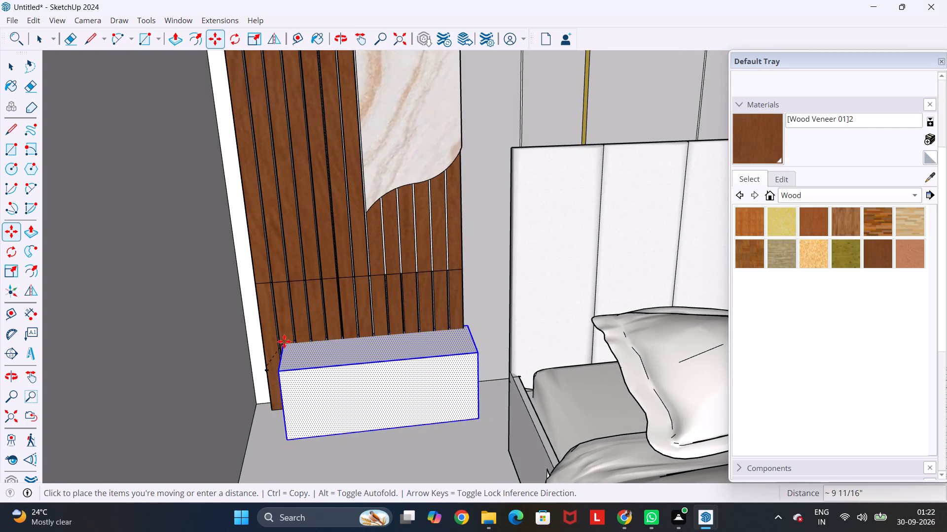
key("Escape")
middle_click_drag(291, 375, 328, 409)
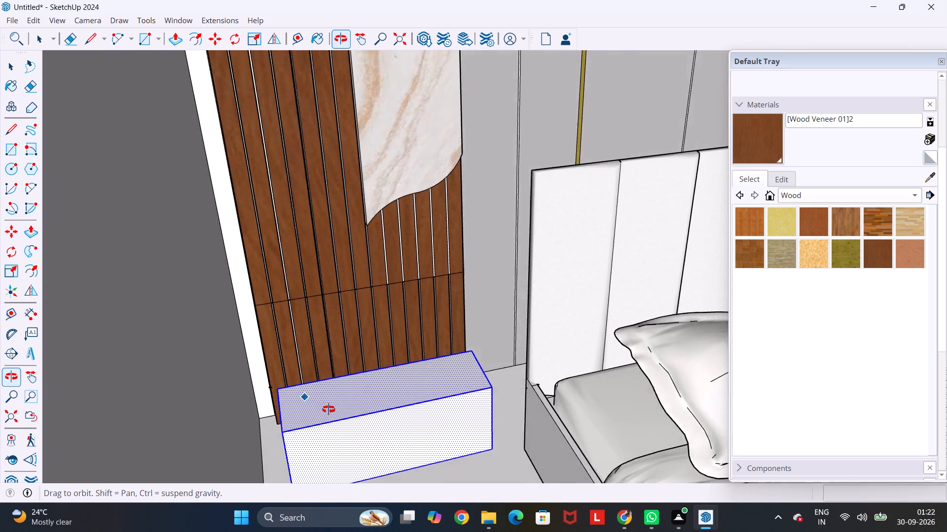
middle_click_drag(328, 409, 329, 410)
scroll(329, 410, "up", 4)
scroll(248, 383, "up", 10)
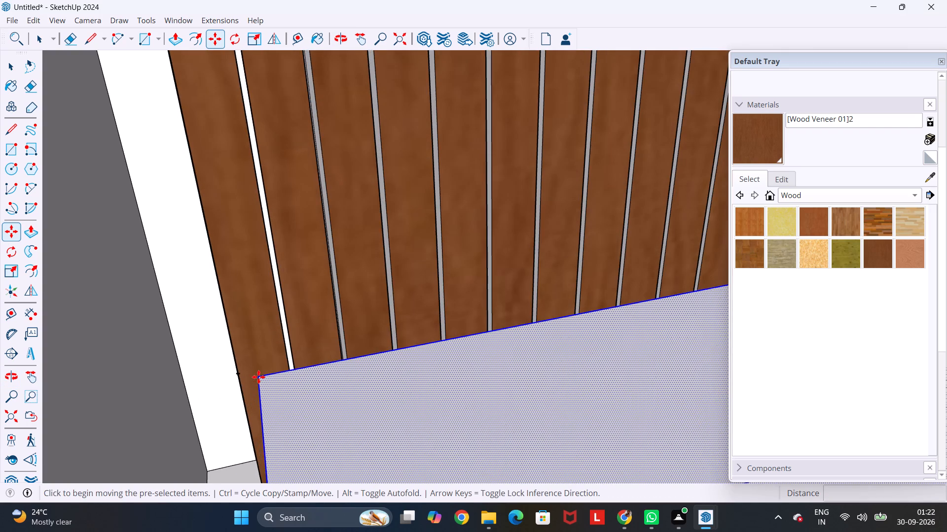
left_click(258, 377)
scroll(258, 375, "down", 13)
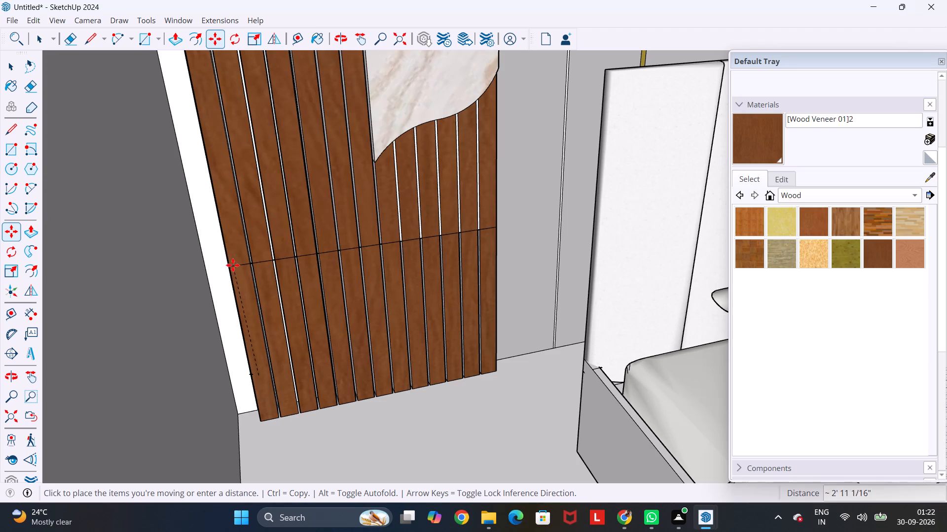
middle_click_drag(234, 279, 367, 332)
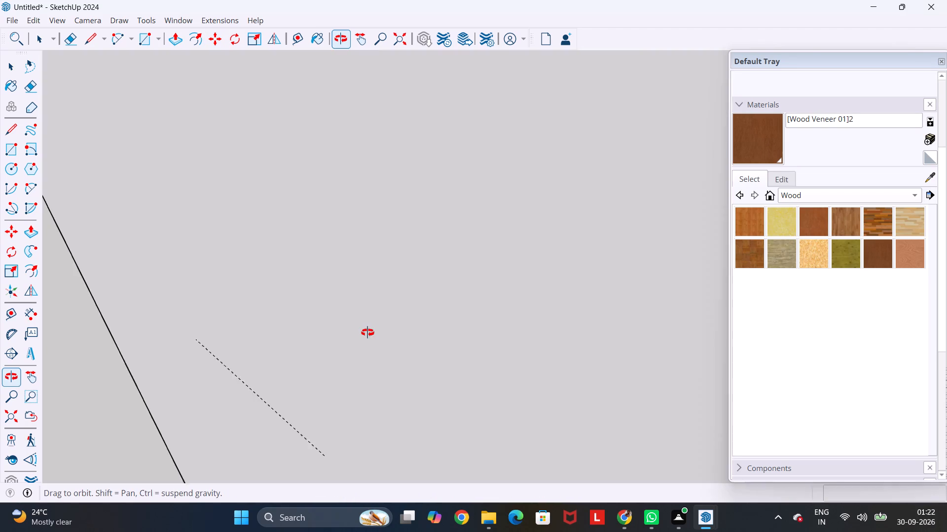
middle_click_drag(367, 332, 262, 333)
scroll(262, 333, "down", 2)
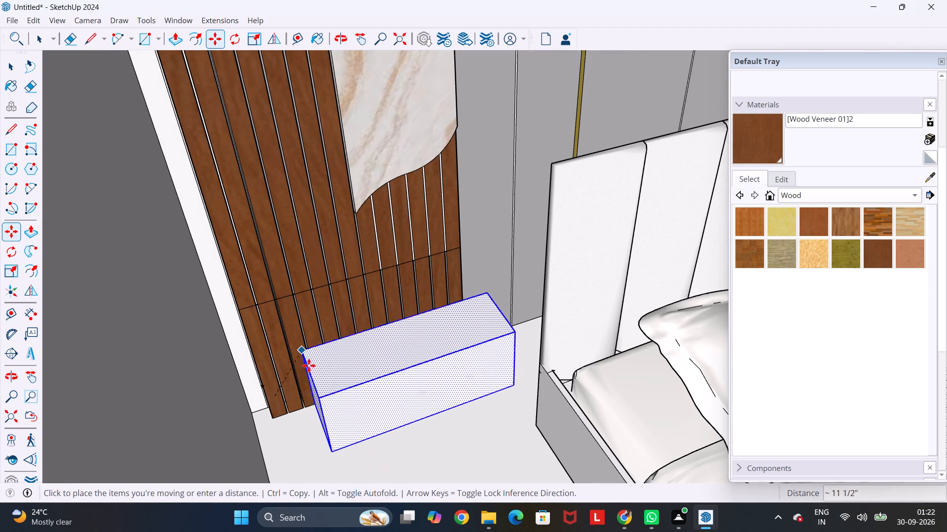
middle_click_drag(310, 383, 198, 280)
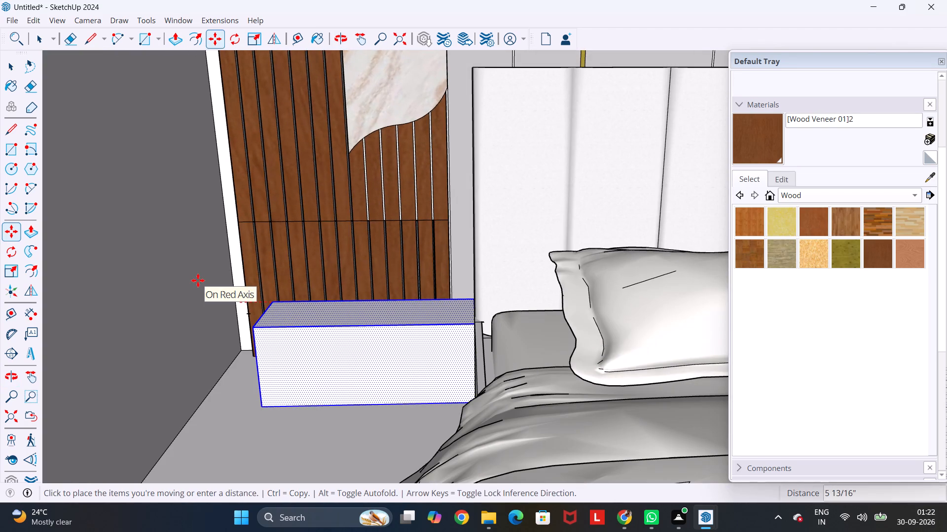
Copy the box and paste it above the original, its top back corner at the end of the line across the slats.
key("ctrl+c")
key("ctrl+v")
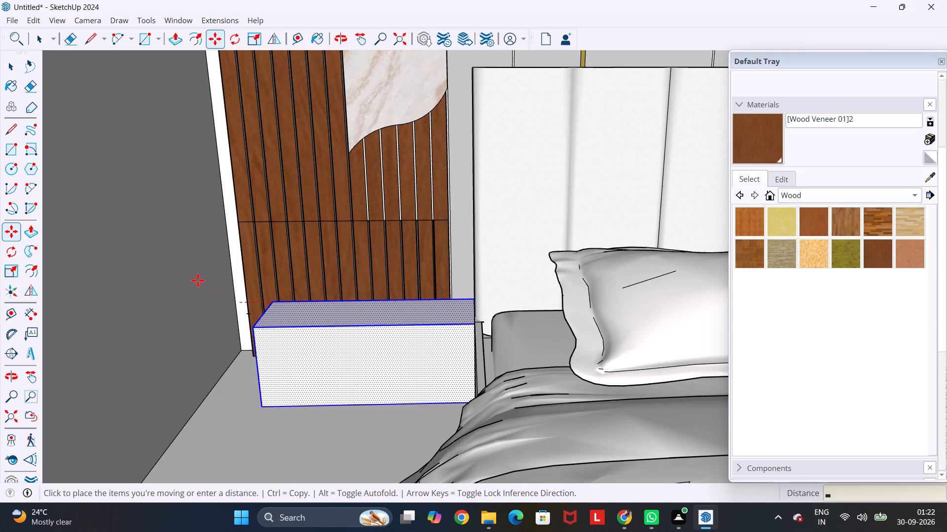
key("Escape")
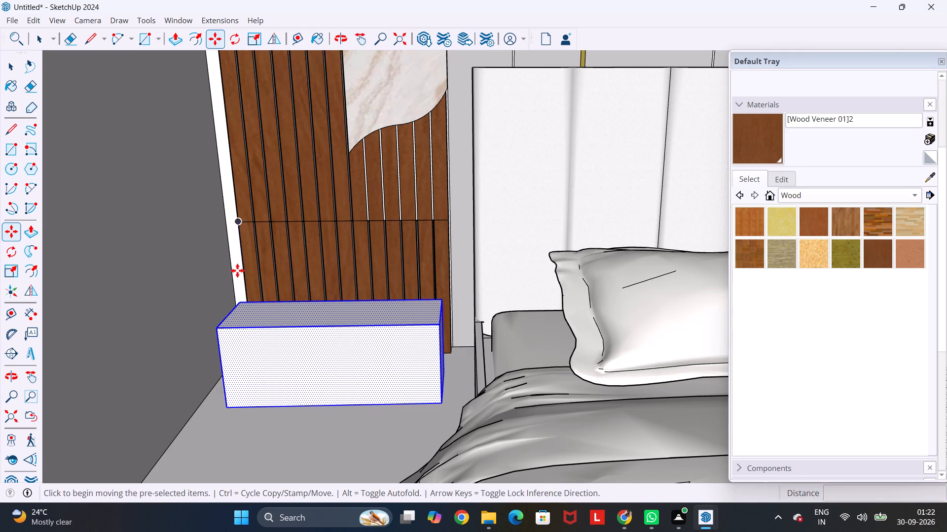
key("Escape")
key("space")
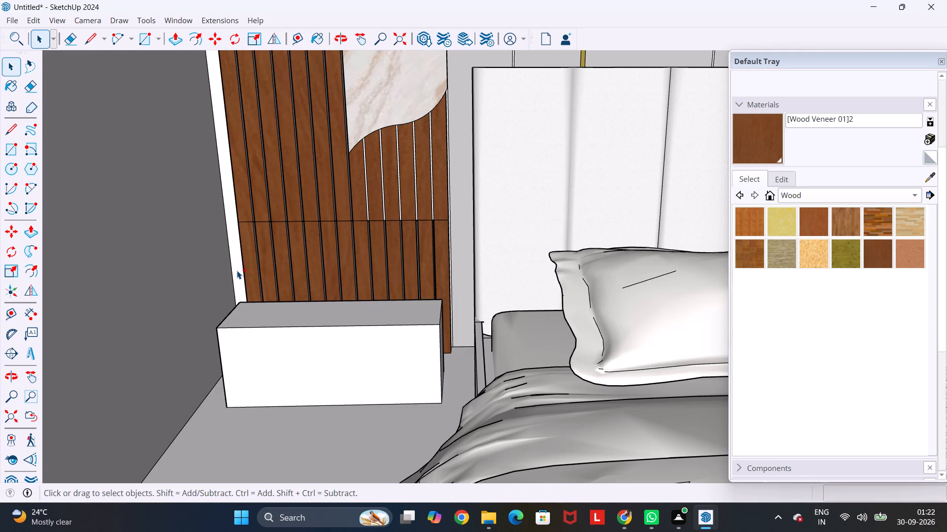
key("ctrl+v")
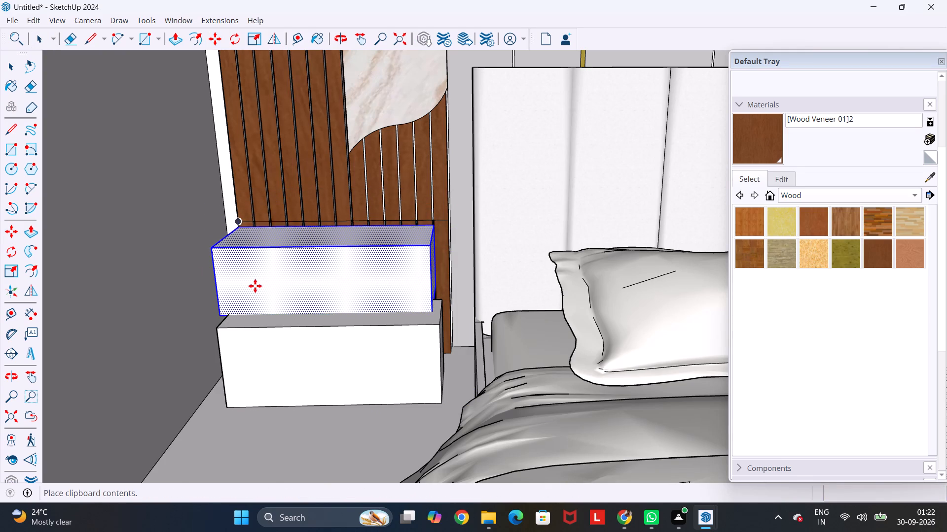
left_click(255, 283)
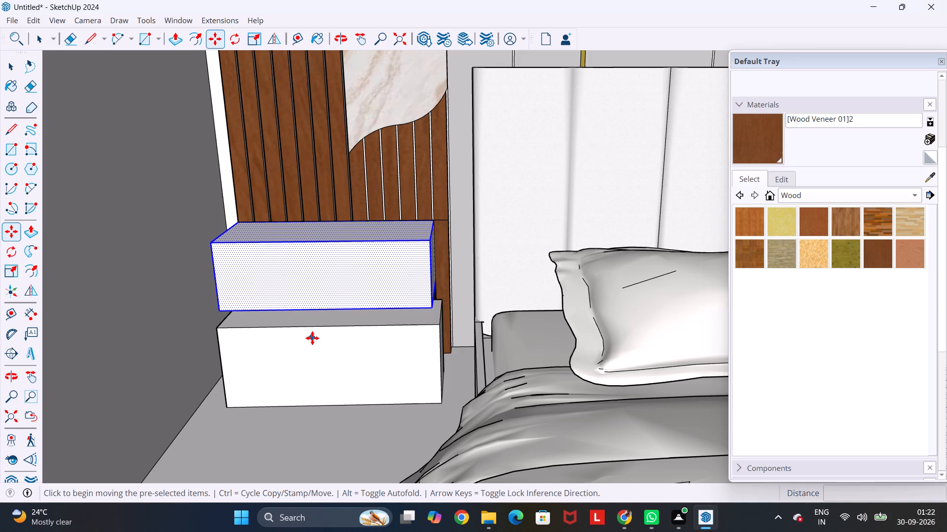
key("Escape")
key("space")
Delete the front, back and top faces of the lower box.
left_click(312, 340)
key("Delete")
key("Delete")
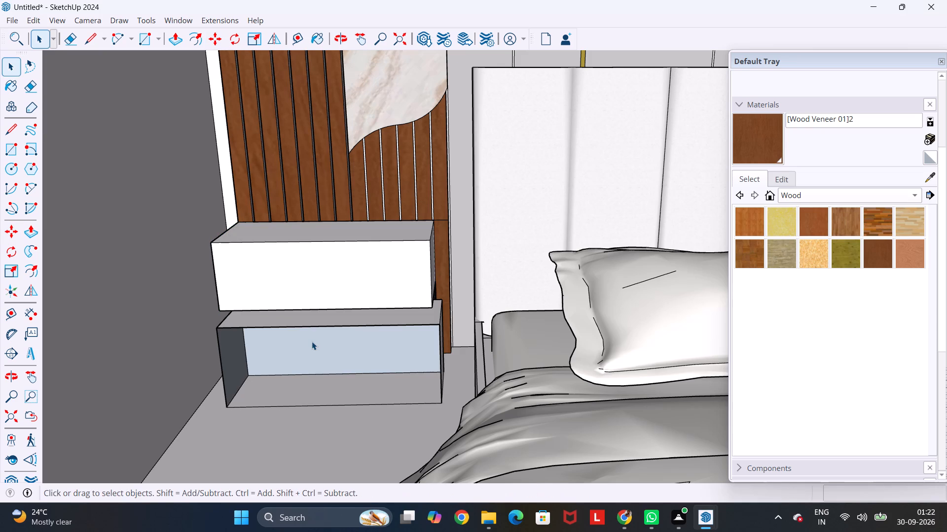
left_click(311, 341)
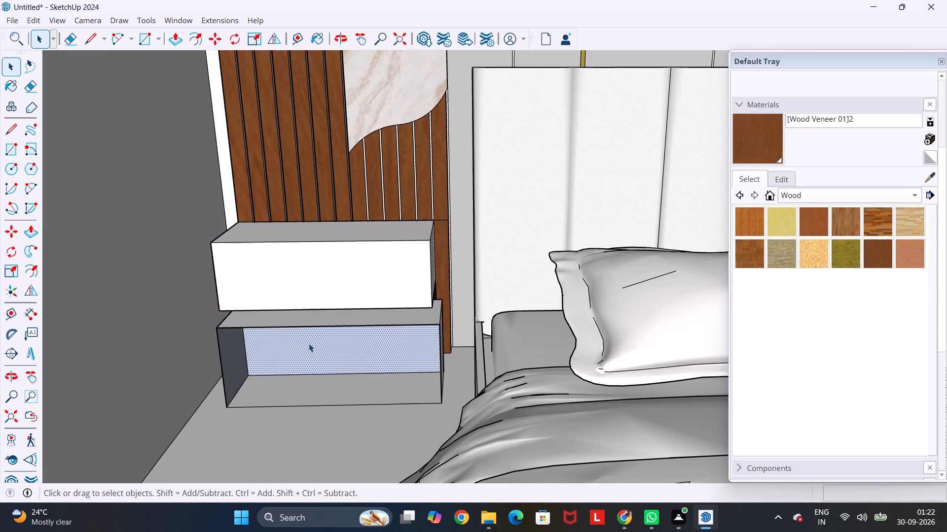
key("Delete")
scroll(308, 343, "down", 3)
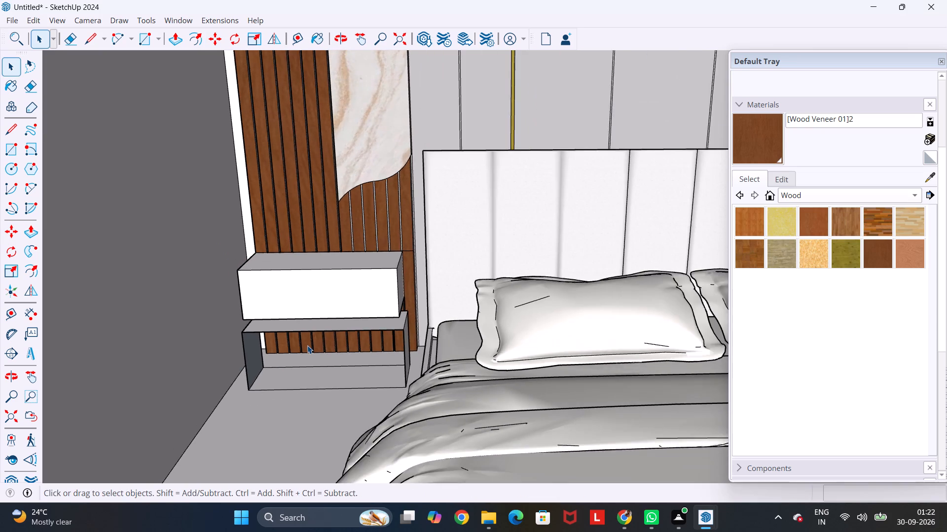
middle_click_drag(307, 347, 308, 379)
left_click(305, 335)
key("Delete")
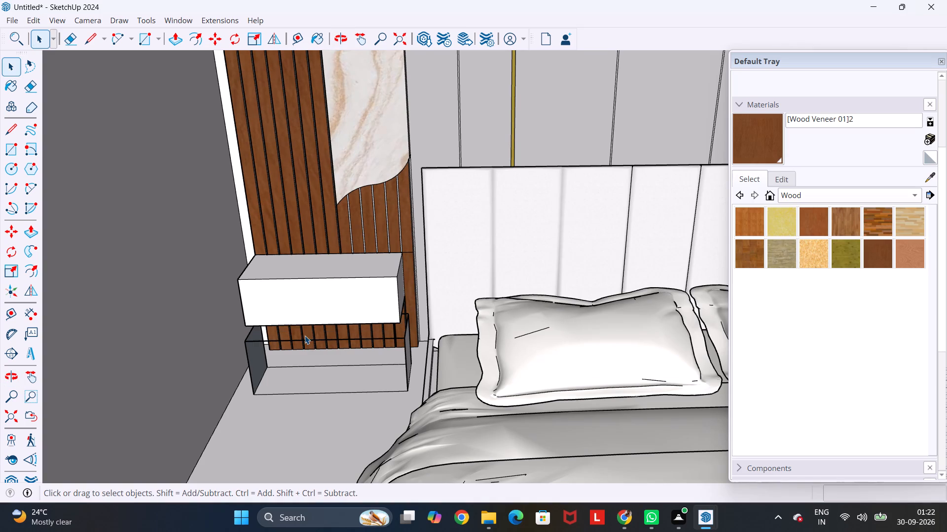
Erase the lower box's remaining edges and side faces, leaving only the raised box in front of the slats.
scroll(301, 367, "up", 9)
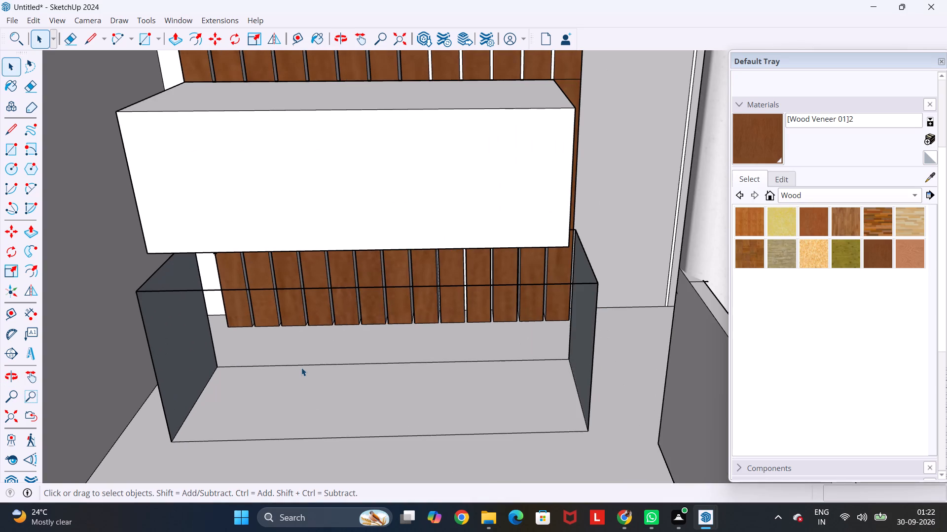
key("e")
left_click(291, 364)
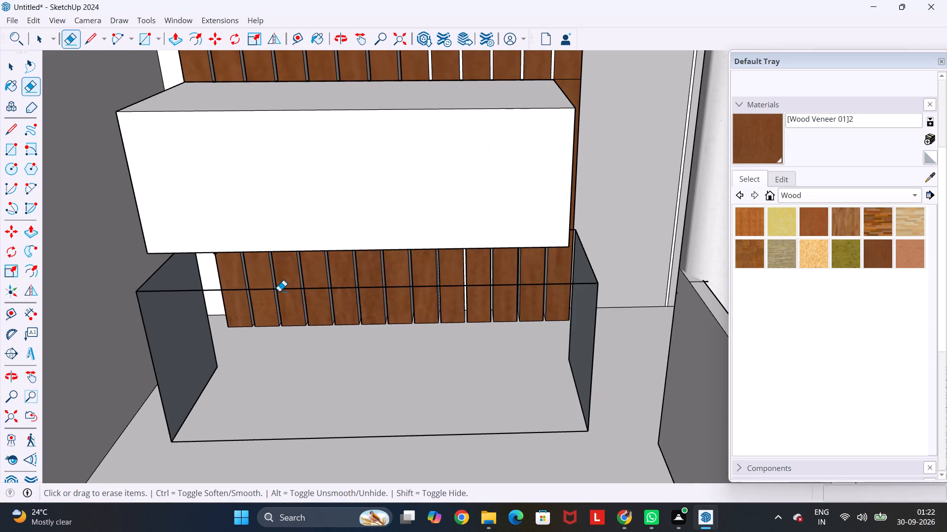
left_click(279, 291)
left_click(161, 318)
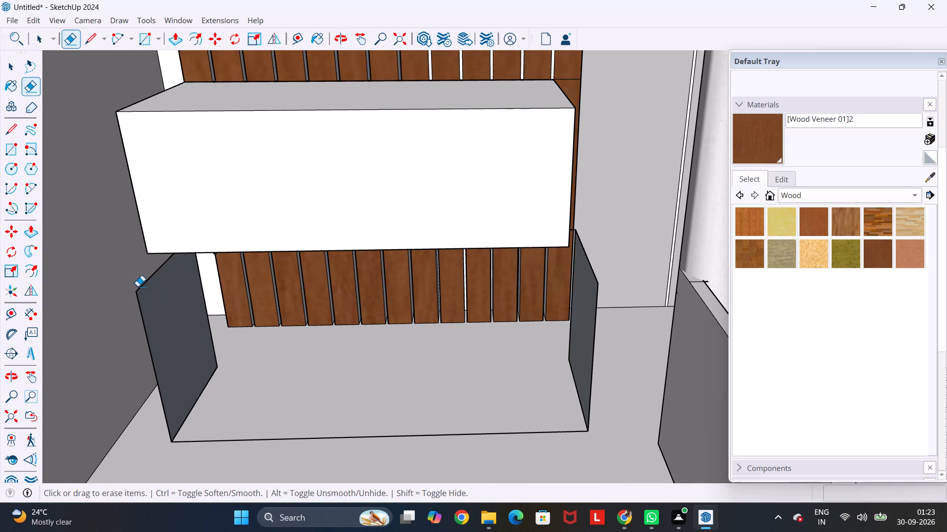
left_click(141, 286)
left_click(142, 309)
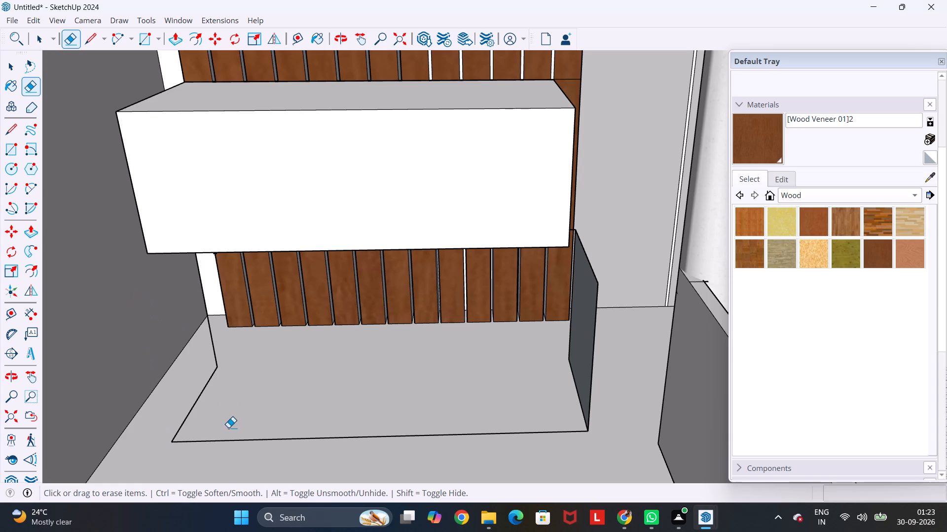
left_click(229, 441)
left_click(196, 399)
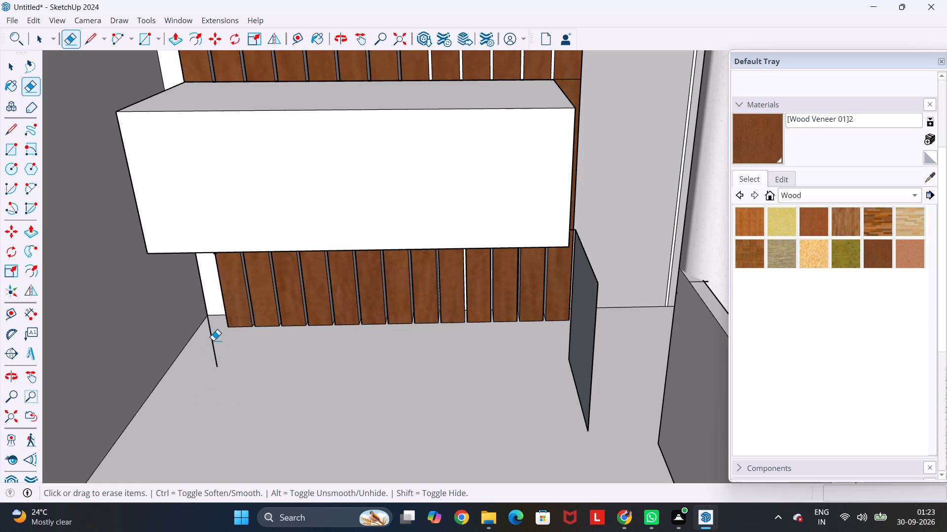
left_click(213, 340)
left_click(586, 346)
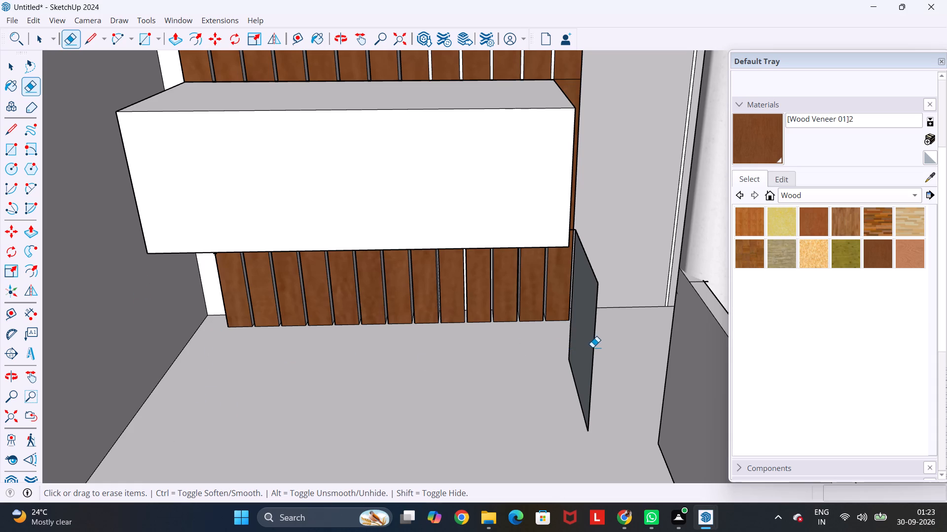
left_click(593, 347)
left_click(593, 272)
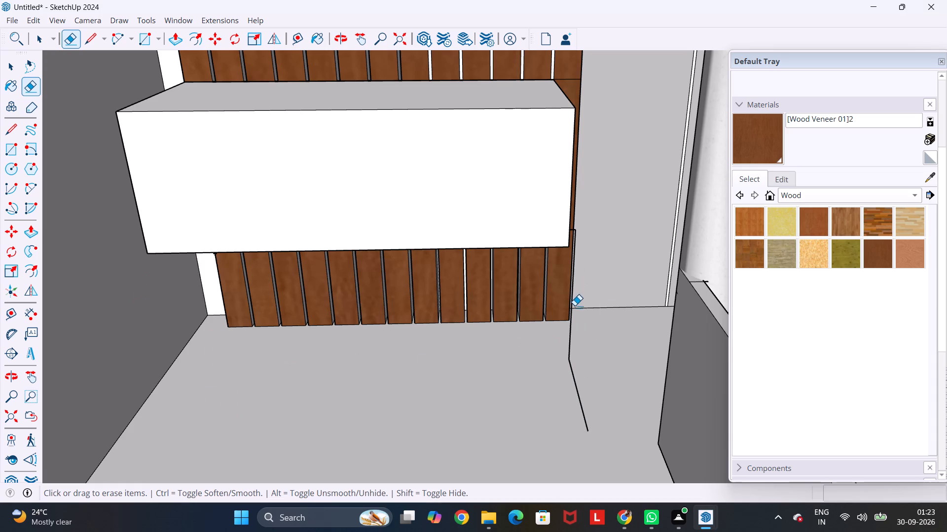
middle_click_drag(566, 321, 594, 325)
left_click(575, 315)
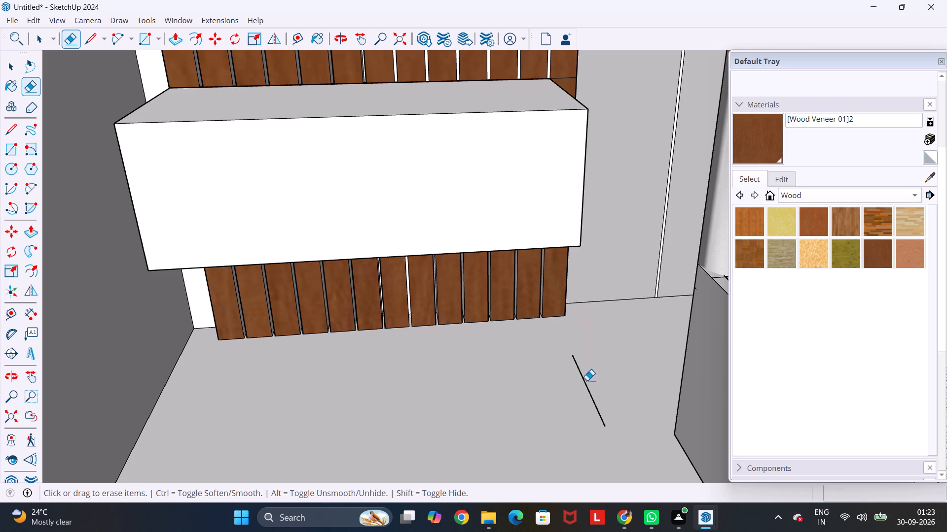
left_click(586, 385)
scroll(611, 254, "down", 1)
middle_click_drag(538, 253, 484, 323)
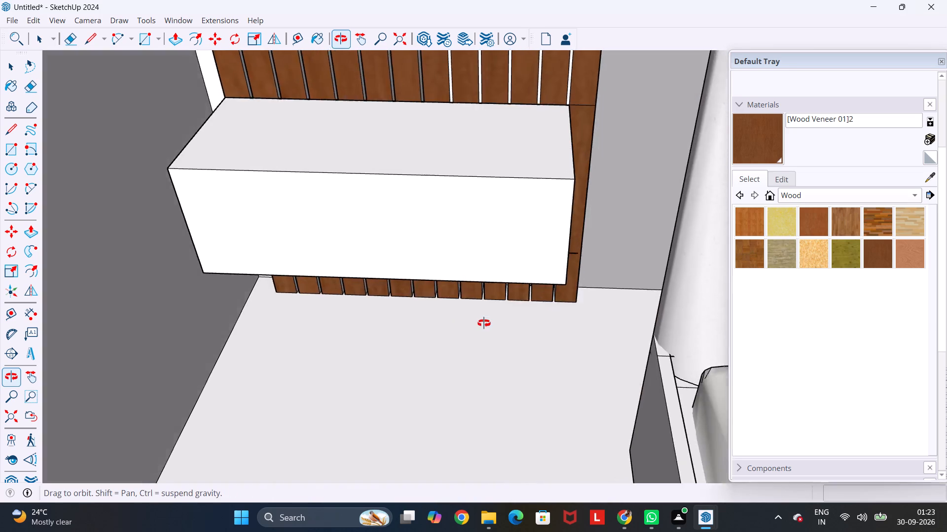
Push/Pull the raised box's side face nearest the bed outward about 2 11/16" to the outer edge of the veneer slats.
middle_click_drag(484, 323, 434, 328)
key("p")
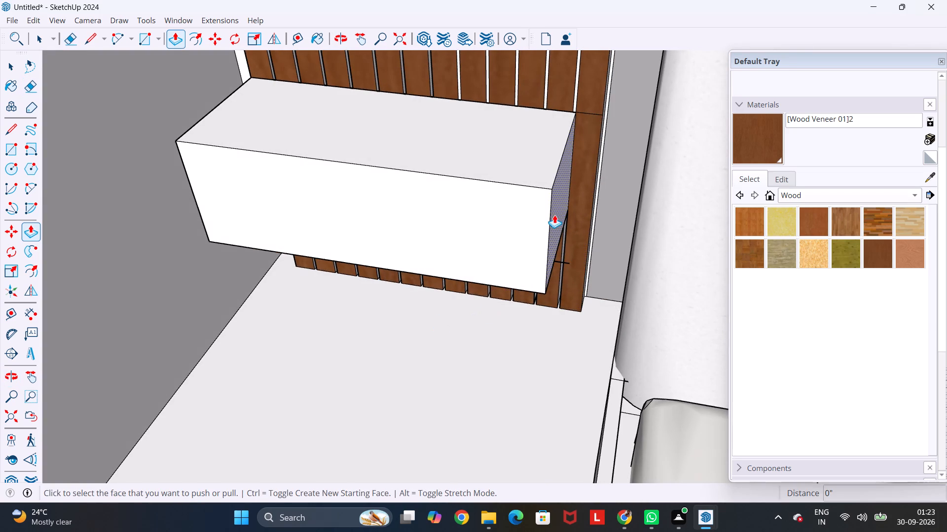
left_click(558, 199)
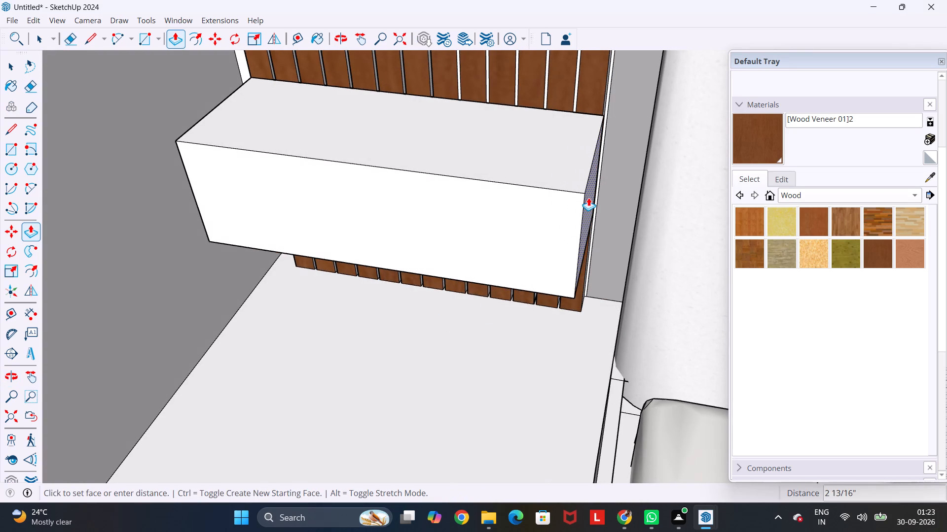
left_click(579, 313)
scroll(577, 288, "down", 3)
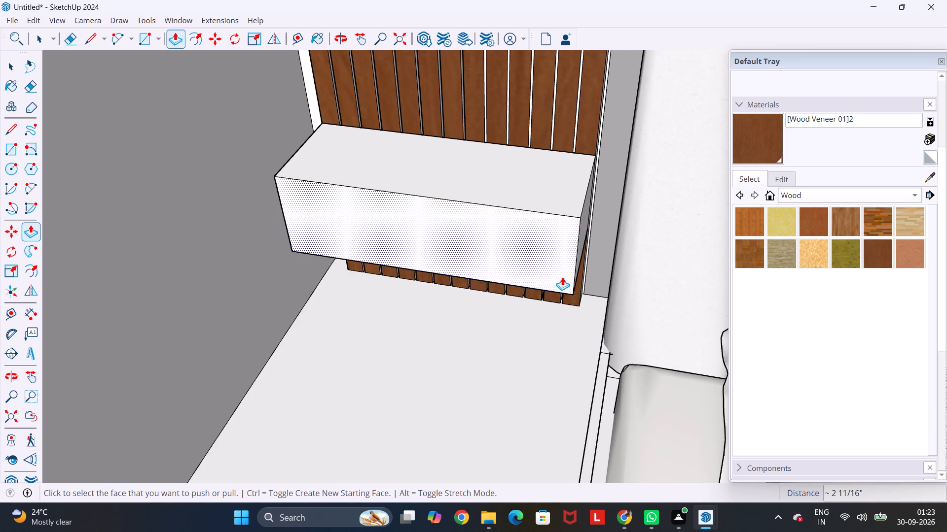
middle_click_drag(505, 312, 598, 197)
scroll(598, 197, "down", 6)
scroll(533, 195, "up", 8)
key("Escape")
Copy the box's front top edge down 1' to its bottom edge and divide the distance with /2, adding a line at mid-height.
key("space")
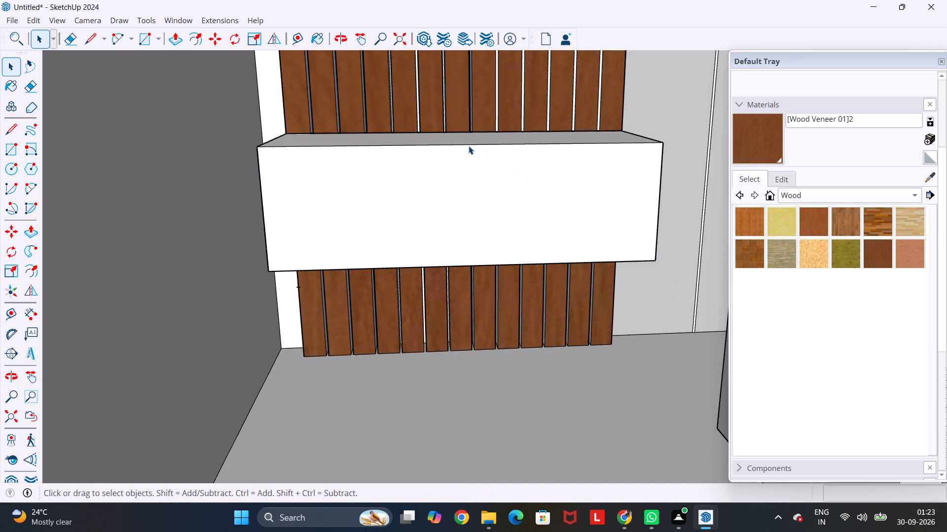
left_click(469, 146)
key("m")
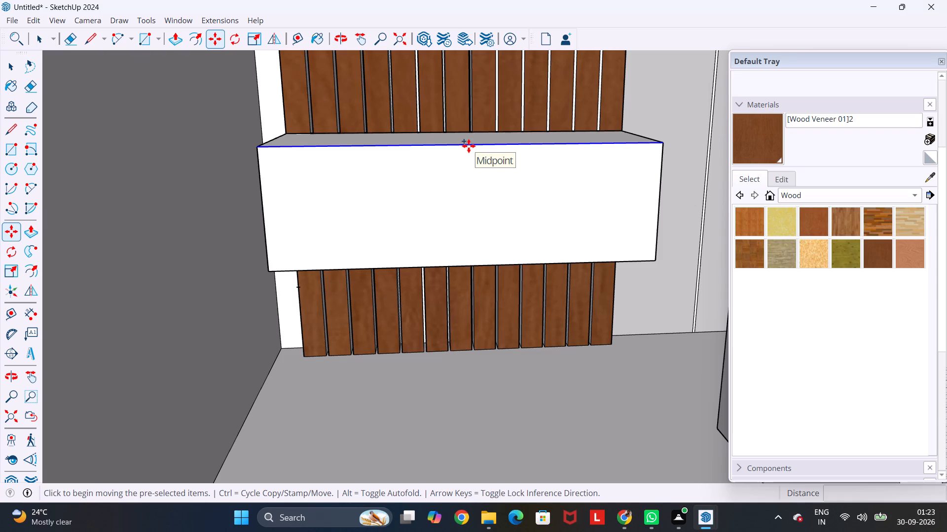
left_click(469, 146)
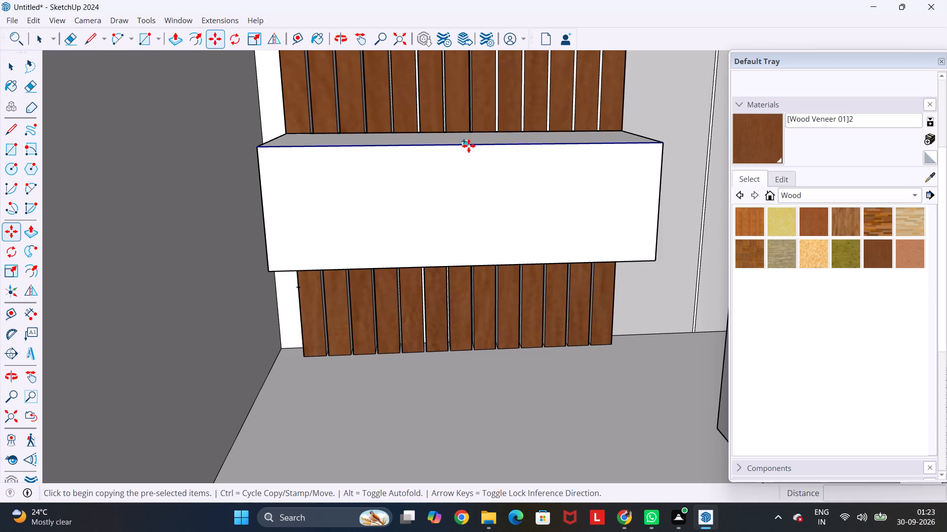
left_click(467, 266)
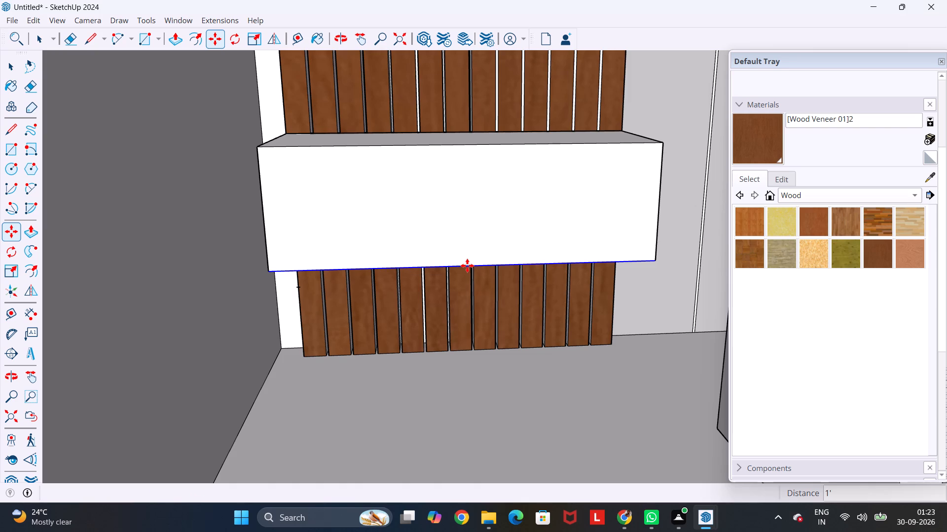
type("/2")
key("Return")
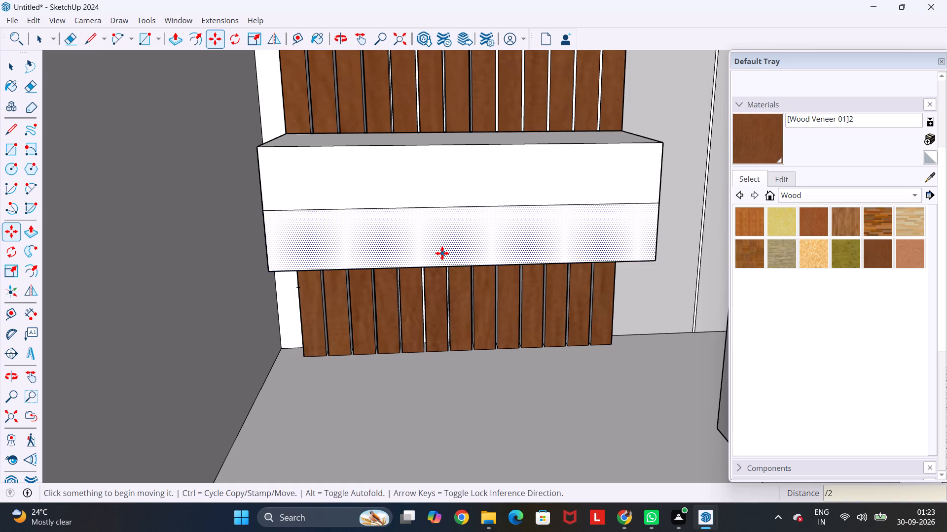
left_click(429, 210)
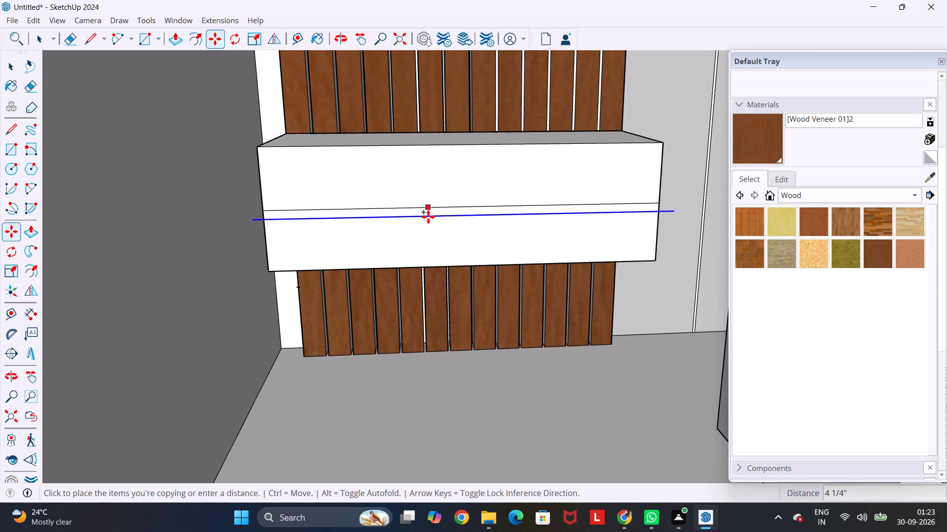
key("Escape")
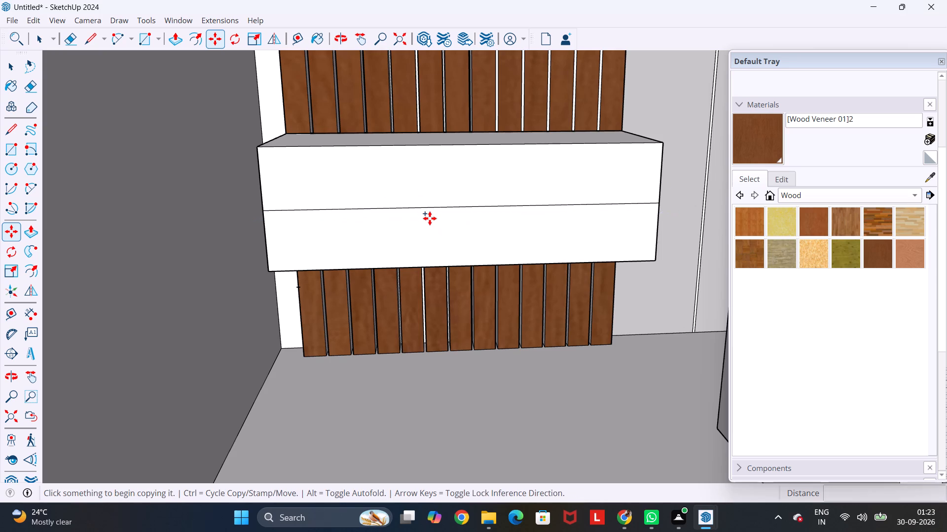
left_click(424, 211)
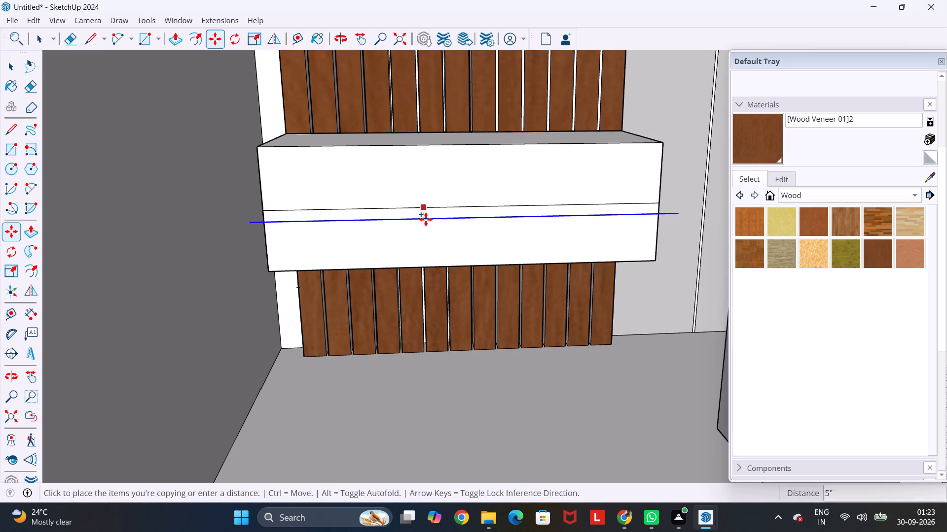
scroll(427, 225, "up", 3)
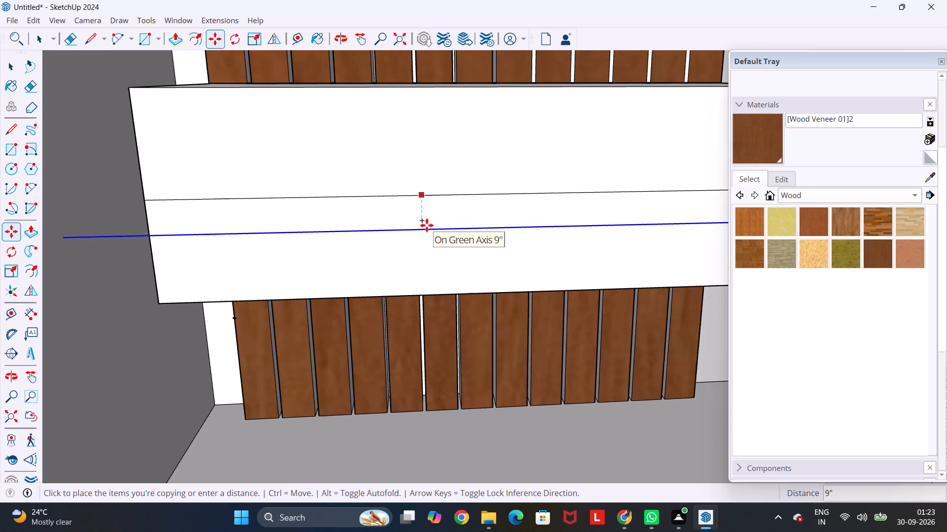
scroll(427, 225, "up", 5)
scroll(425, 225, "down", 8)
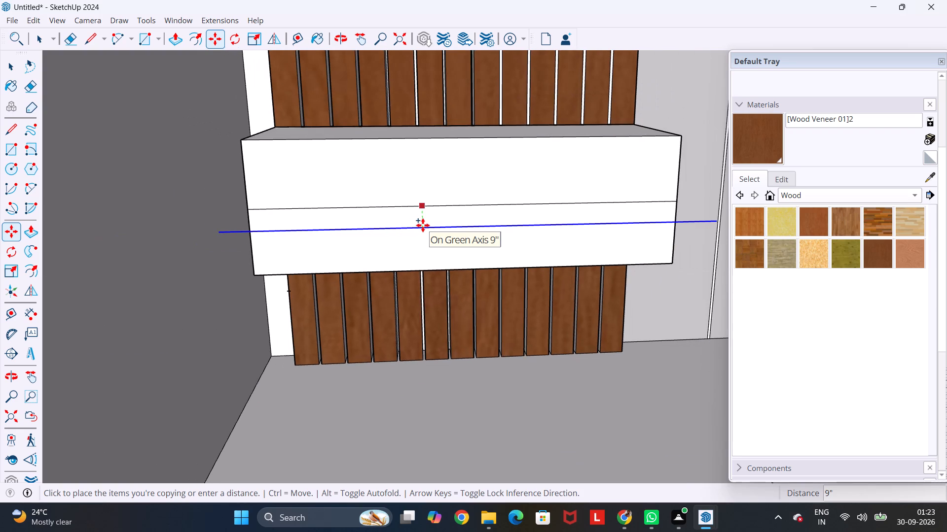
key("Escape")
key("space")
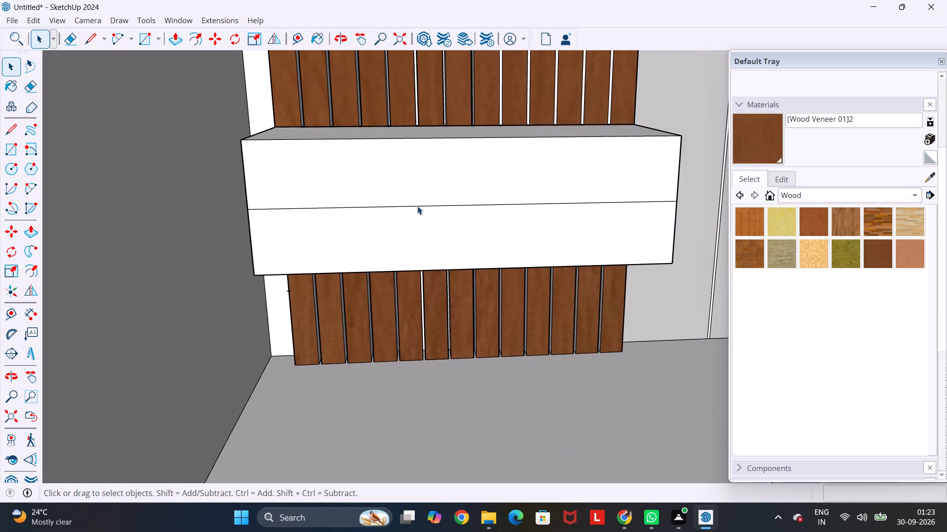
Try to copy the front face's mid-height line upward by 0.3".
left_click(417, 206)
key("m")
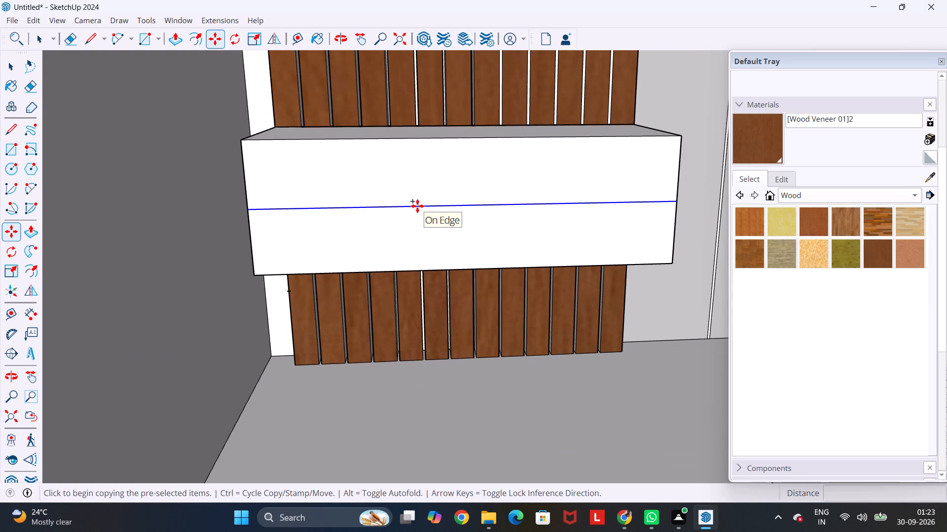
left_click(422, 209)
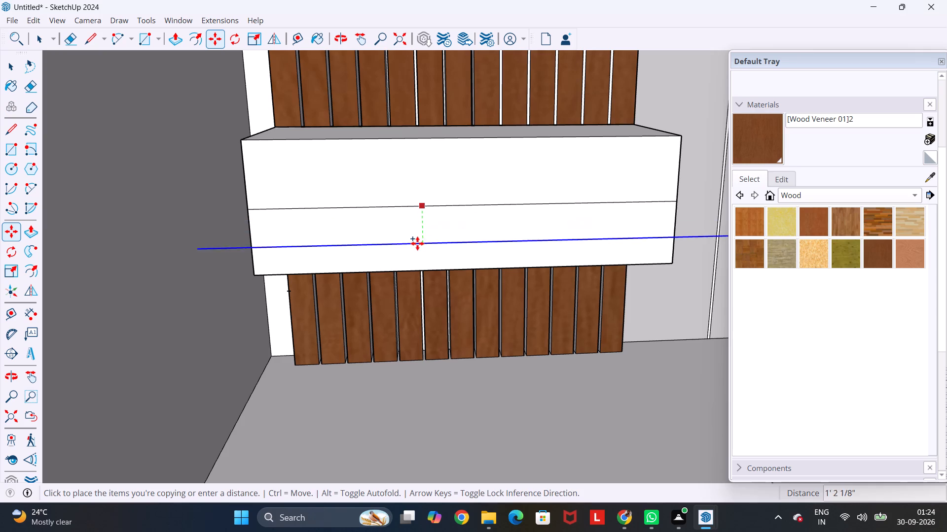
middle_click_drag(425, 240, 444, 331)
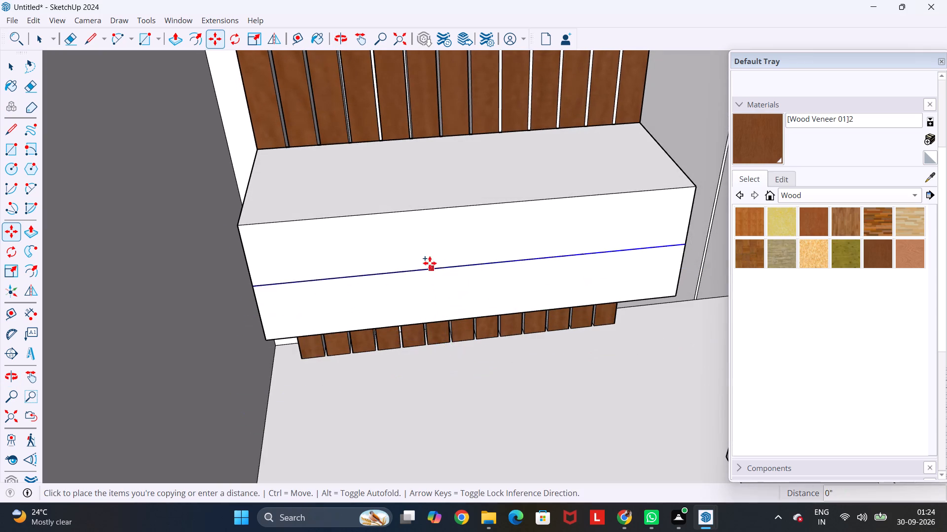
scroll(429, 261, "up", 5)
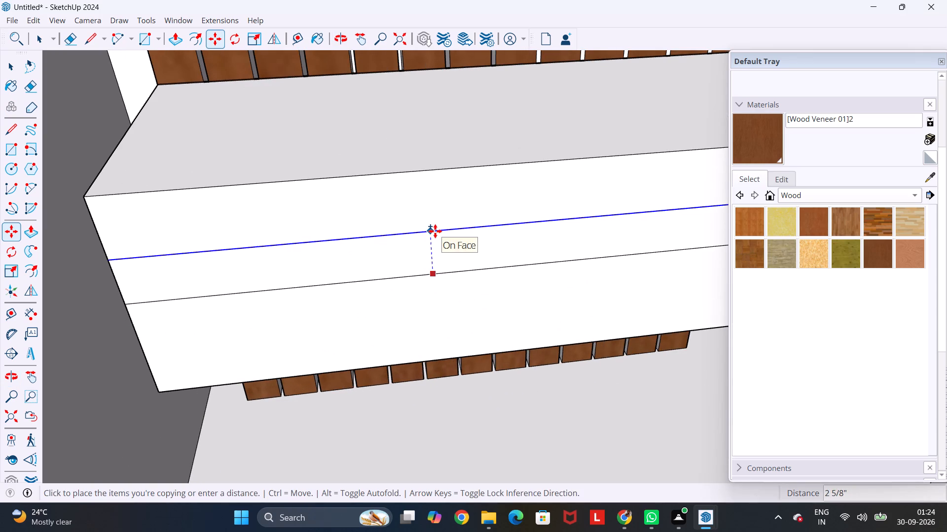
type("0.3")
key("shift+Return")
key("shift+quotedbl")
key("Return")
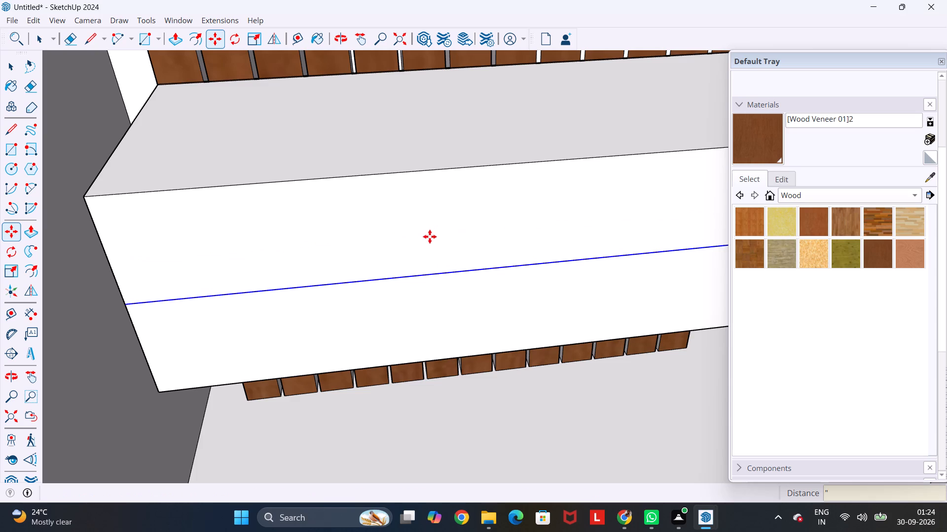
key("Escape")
Copy the front face's mid-height line 0.3" upward to form a narrow groove strip.
key("space")
scroll(435, 261, "up", 12)
scroll(396, 255, "down", 12)
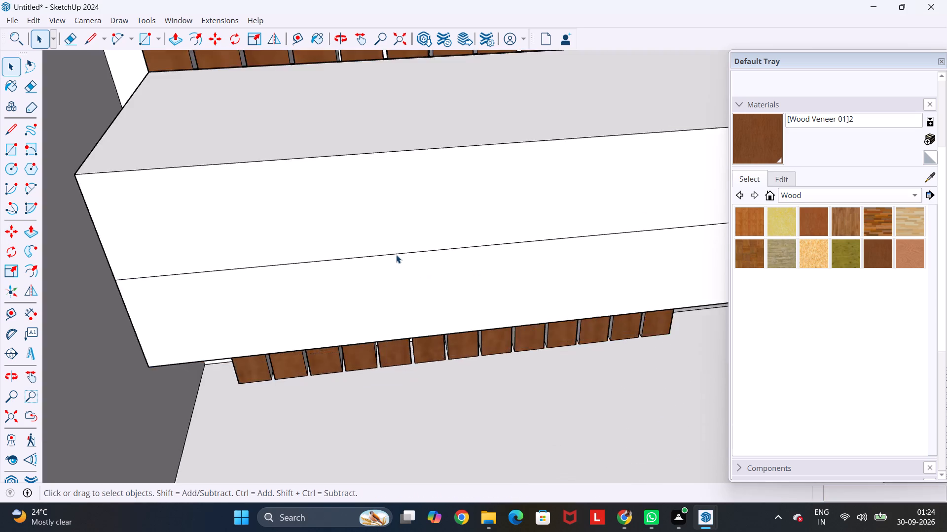
scroll(396, 255, "down", 7)
left_click(401, 252)
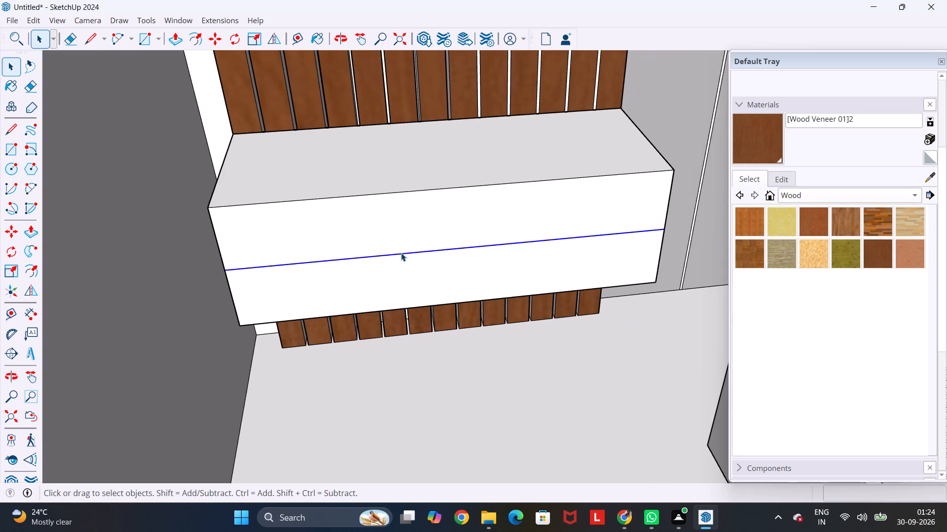
key("m")
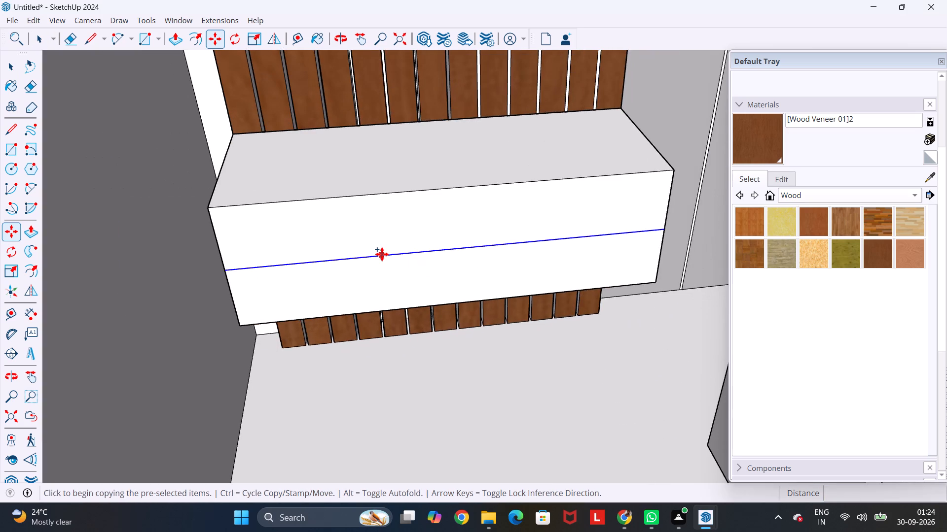
left_click(382, 254)
middle_click_drag(393, 249, 432, 314)
scroll(424, 307, "up", 2)
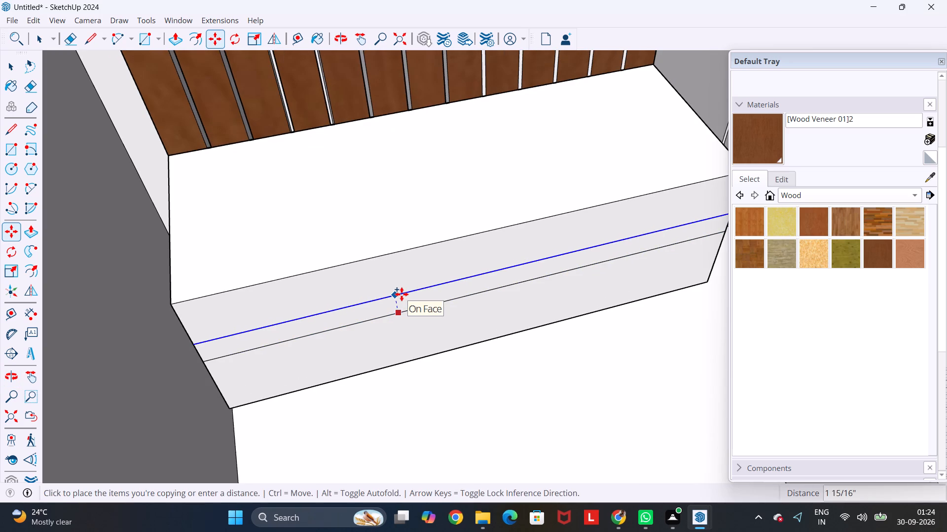
type("0.3\"")
key("Return")
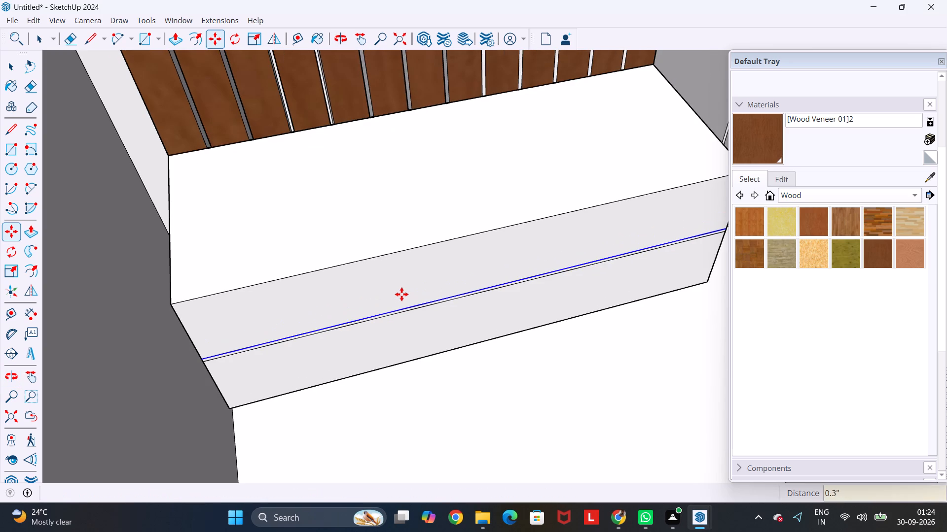
key("Escape")
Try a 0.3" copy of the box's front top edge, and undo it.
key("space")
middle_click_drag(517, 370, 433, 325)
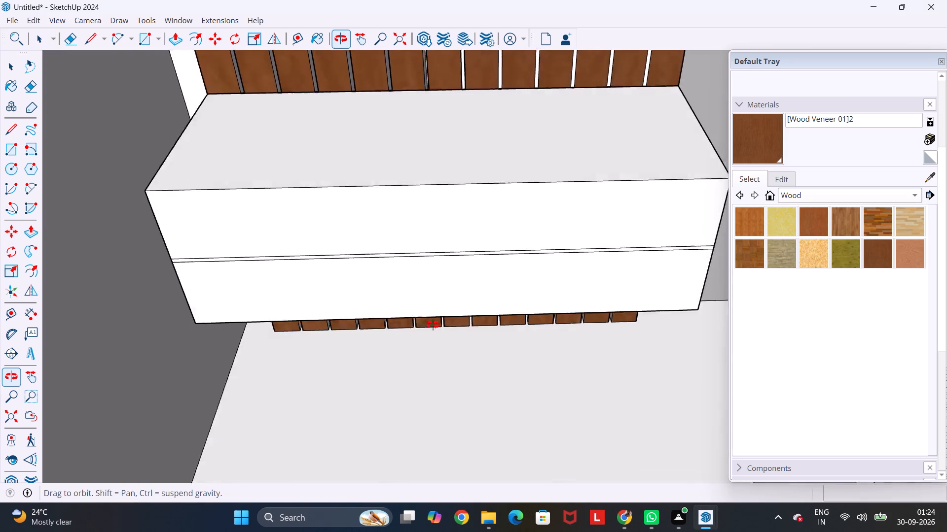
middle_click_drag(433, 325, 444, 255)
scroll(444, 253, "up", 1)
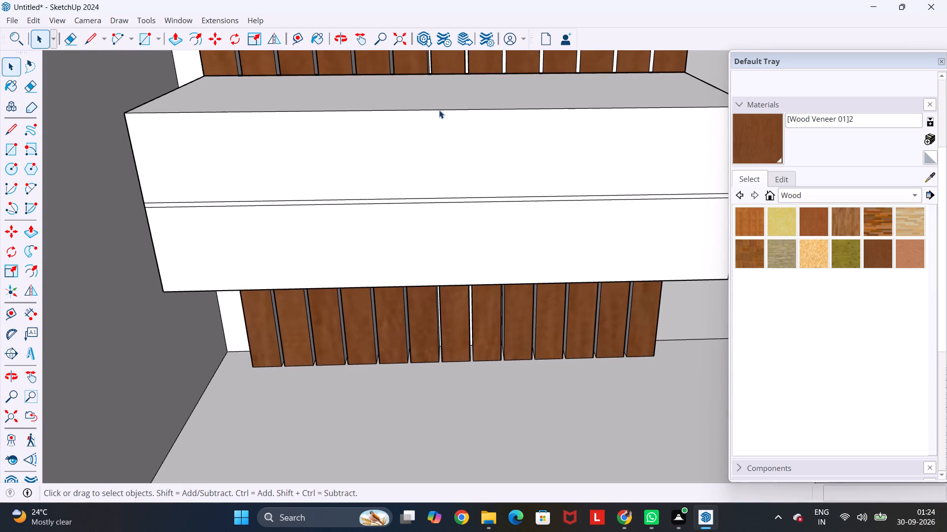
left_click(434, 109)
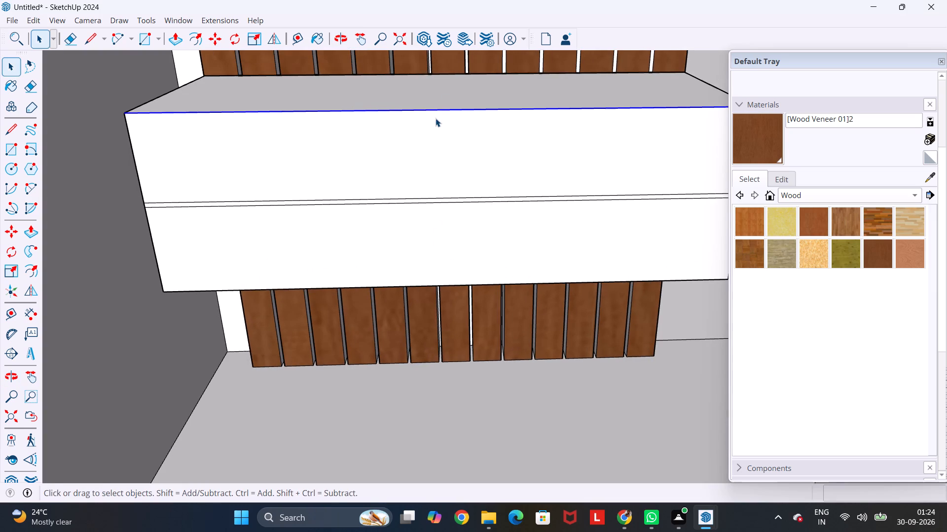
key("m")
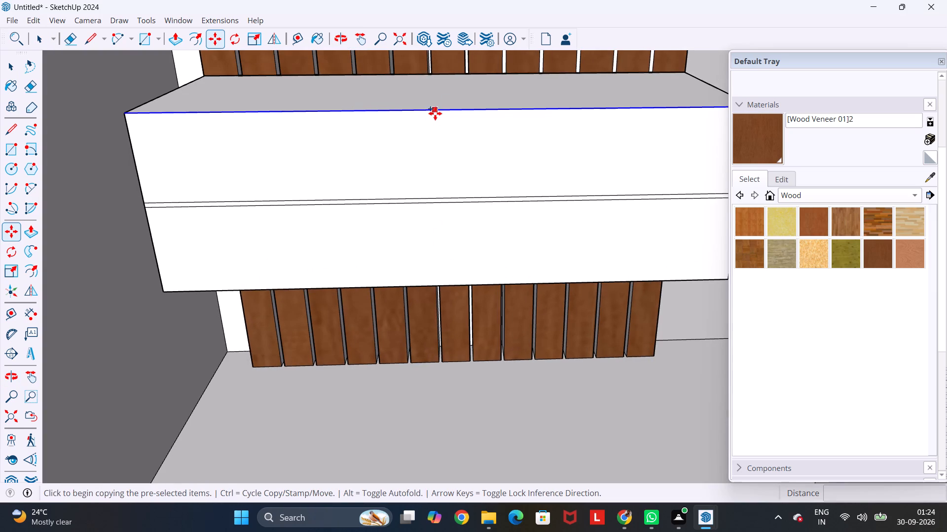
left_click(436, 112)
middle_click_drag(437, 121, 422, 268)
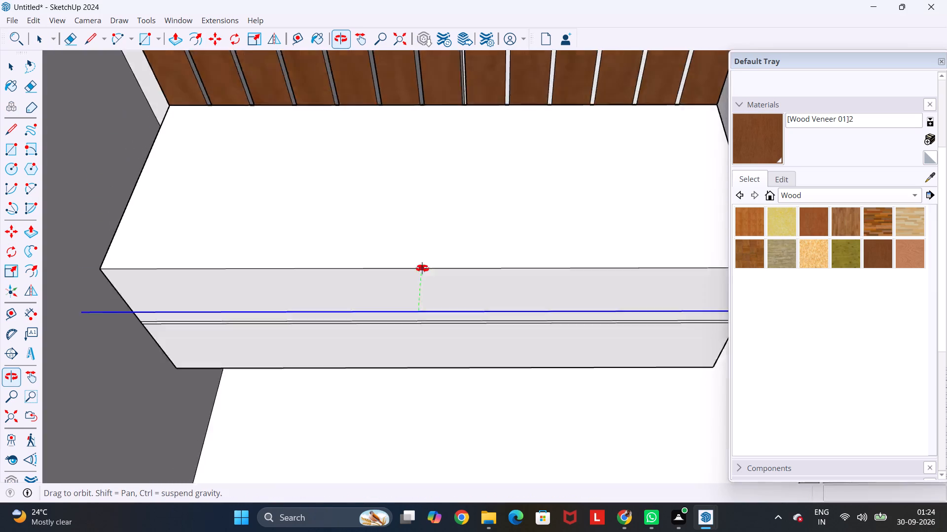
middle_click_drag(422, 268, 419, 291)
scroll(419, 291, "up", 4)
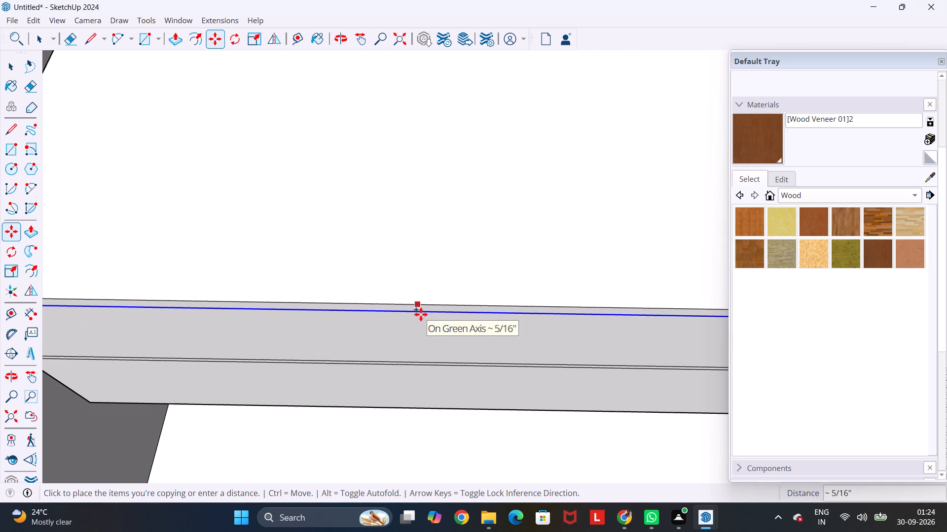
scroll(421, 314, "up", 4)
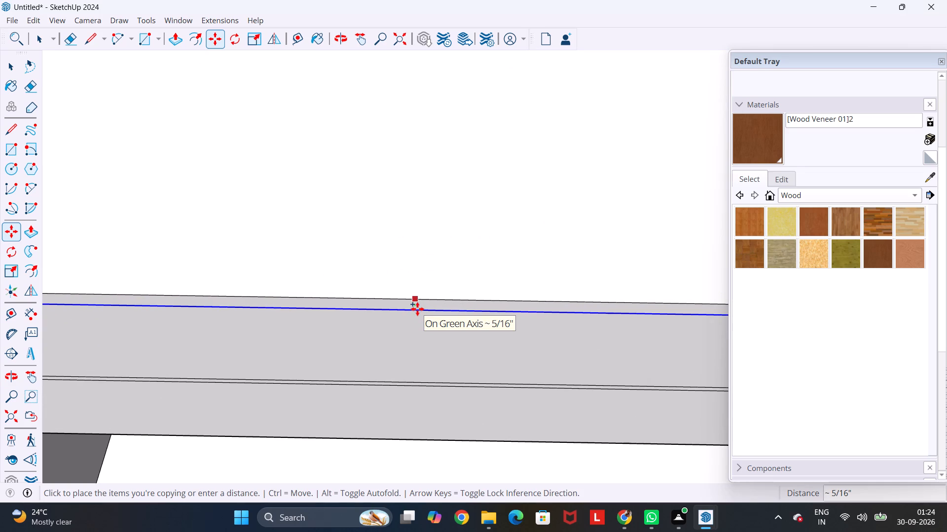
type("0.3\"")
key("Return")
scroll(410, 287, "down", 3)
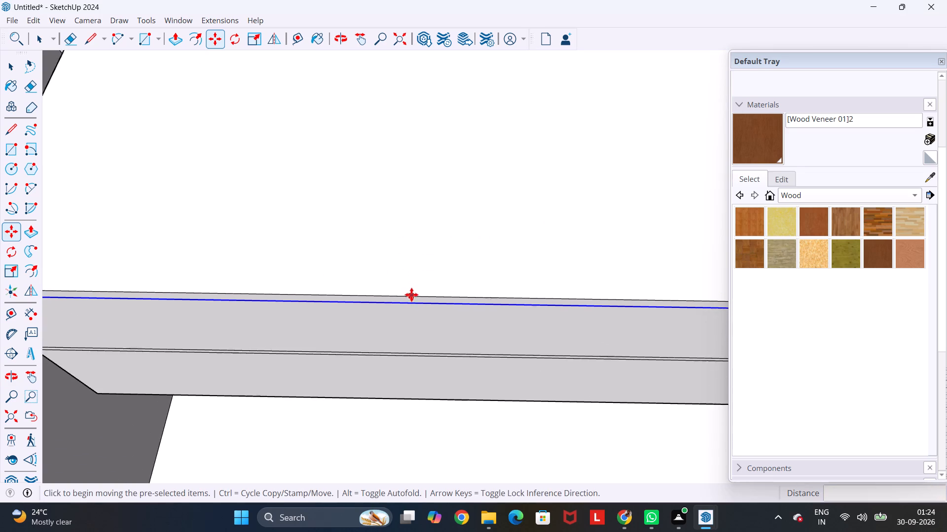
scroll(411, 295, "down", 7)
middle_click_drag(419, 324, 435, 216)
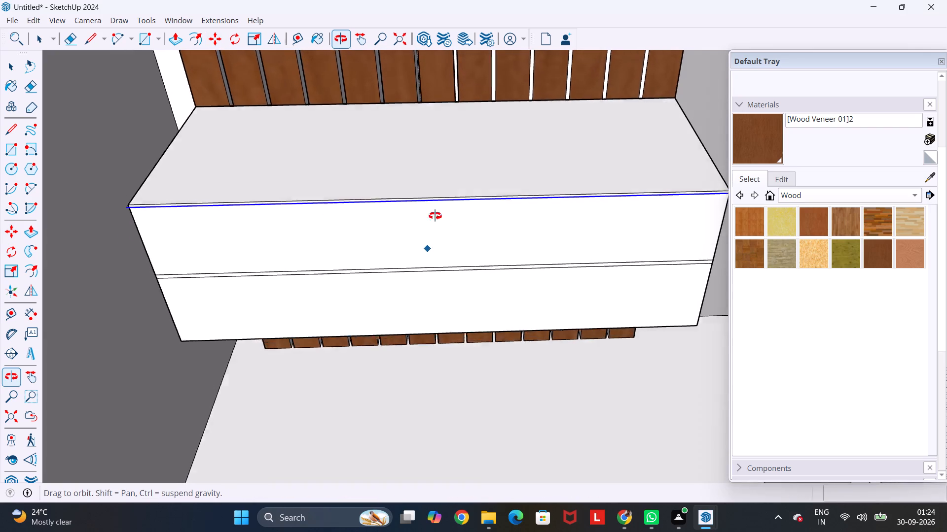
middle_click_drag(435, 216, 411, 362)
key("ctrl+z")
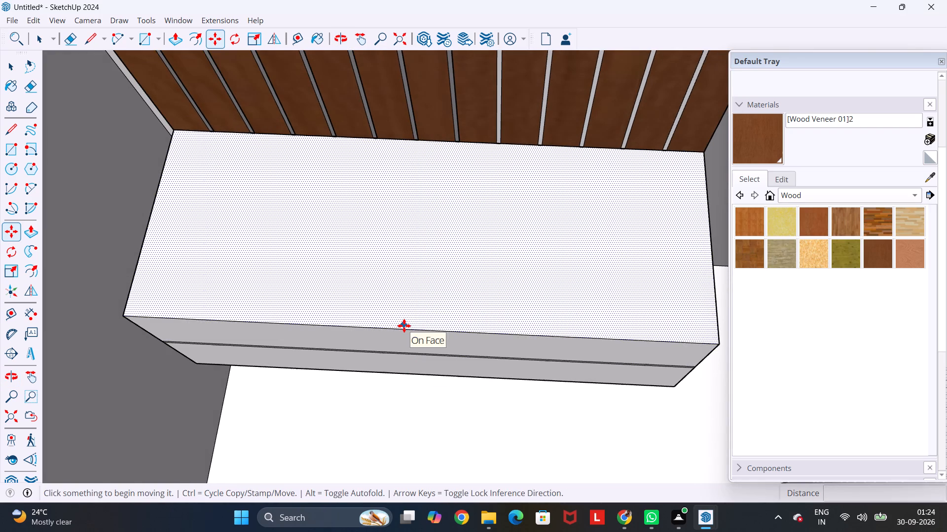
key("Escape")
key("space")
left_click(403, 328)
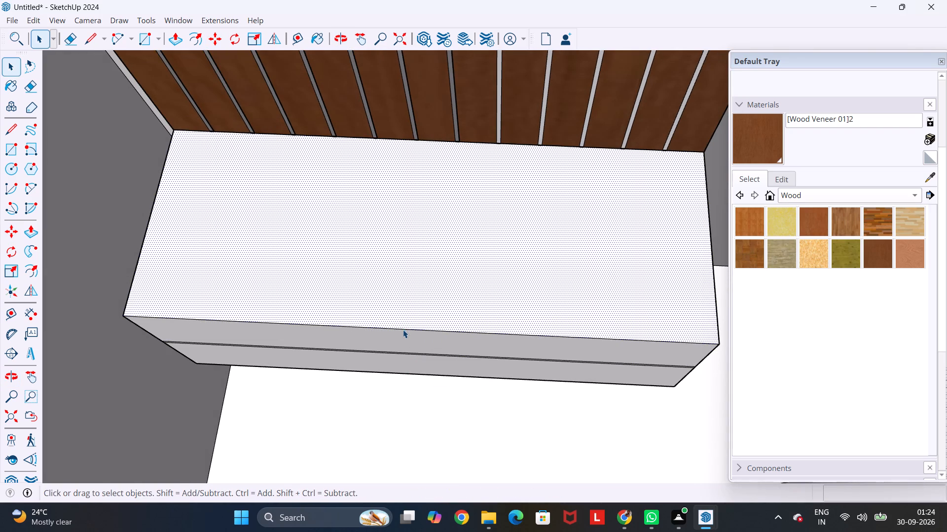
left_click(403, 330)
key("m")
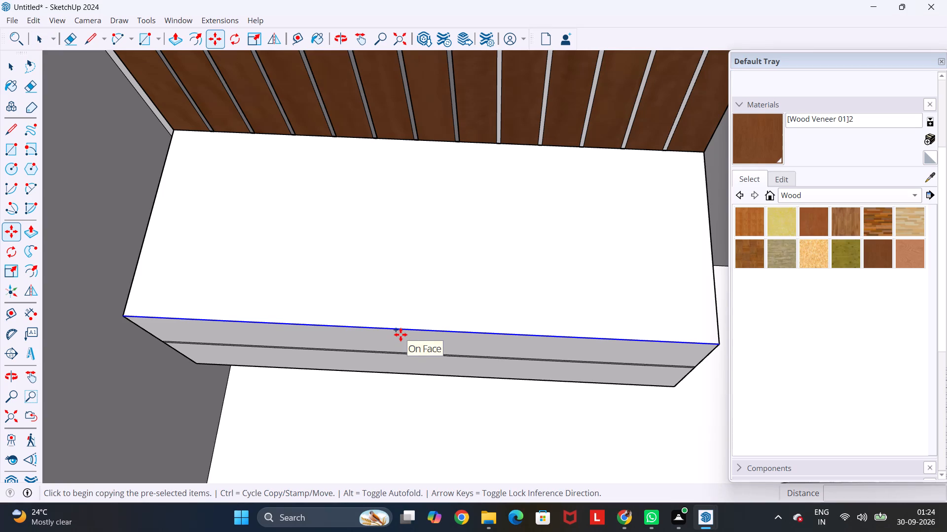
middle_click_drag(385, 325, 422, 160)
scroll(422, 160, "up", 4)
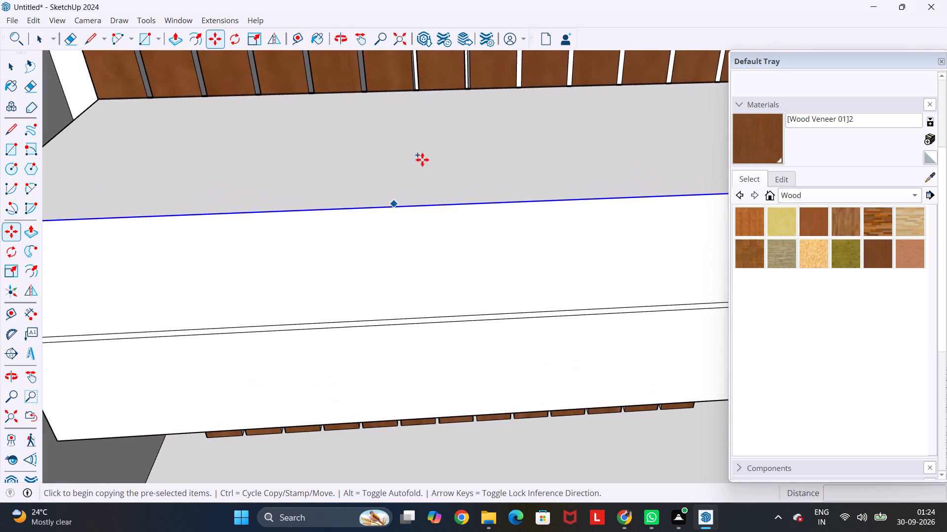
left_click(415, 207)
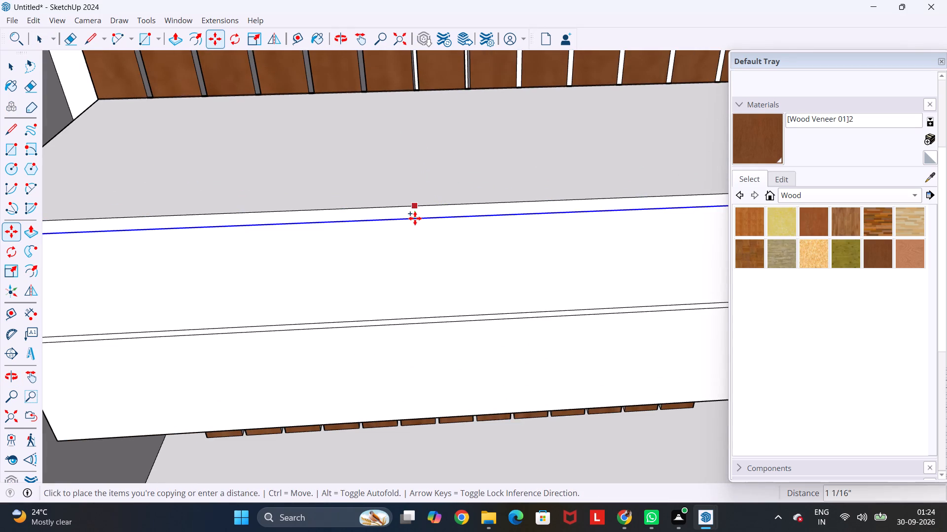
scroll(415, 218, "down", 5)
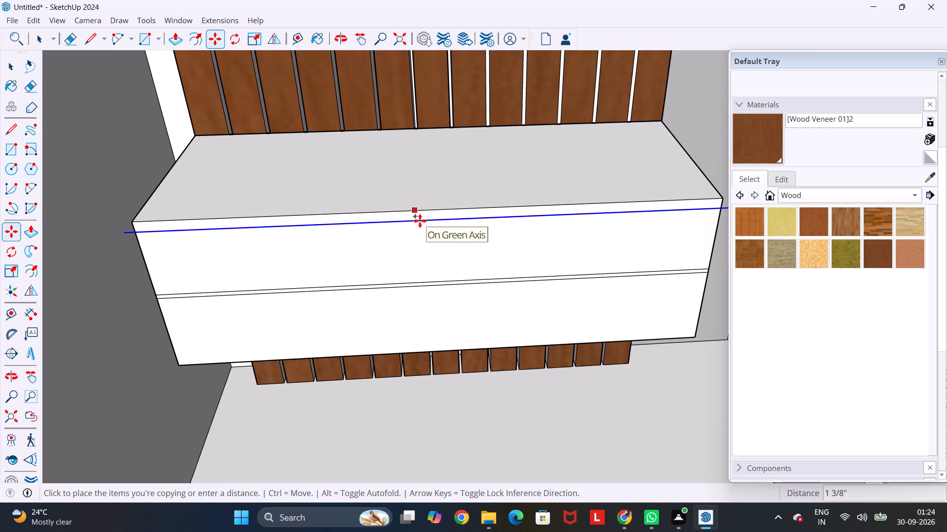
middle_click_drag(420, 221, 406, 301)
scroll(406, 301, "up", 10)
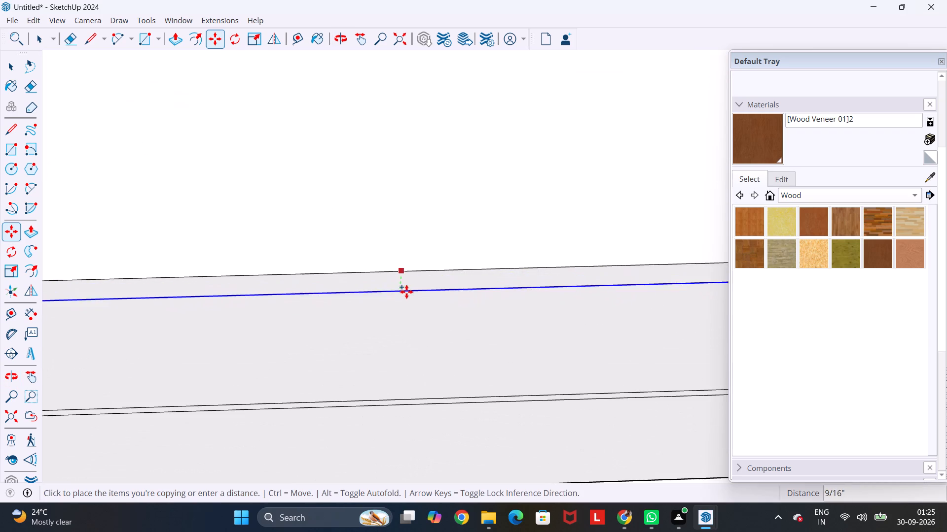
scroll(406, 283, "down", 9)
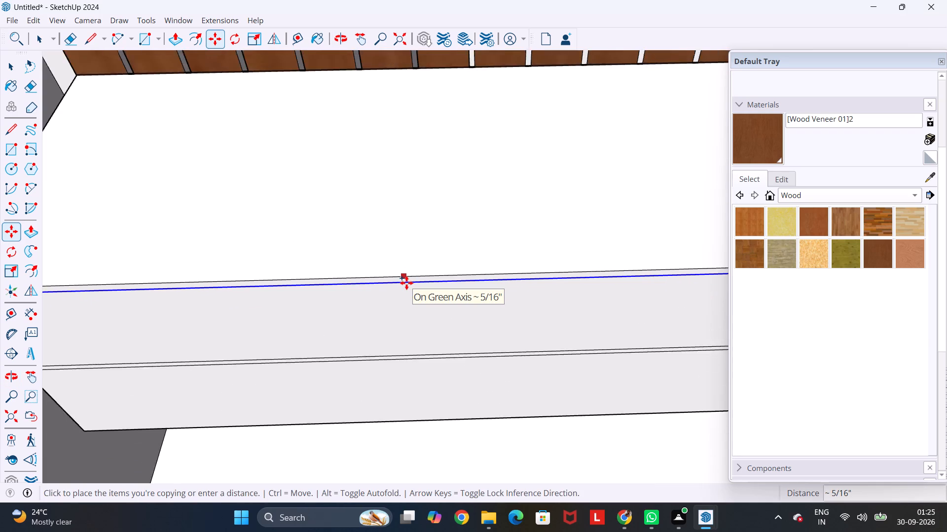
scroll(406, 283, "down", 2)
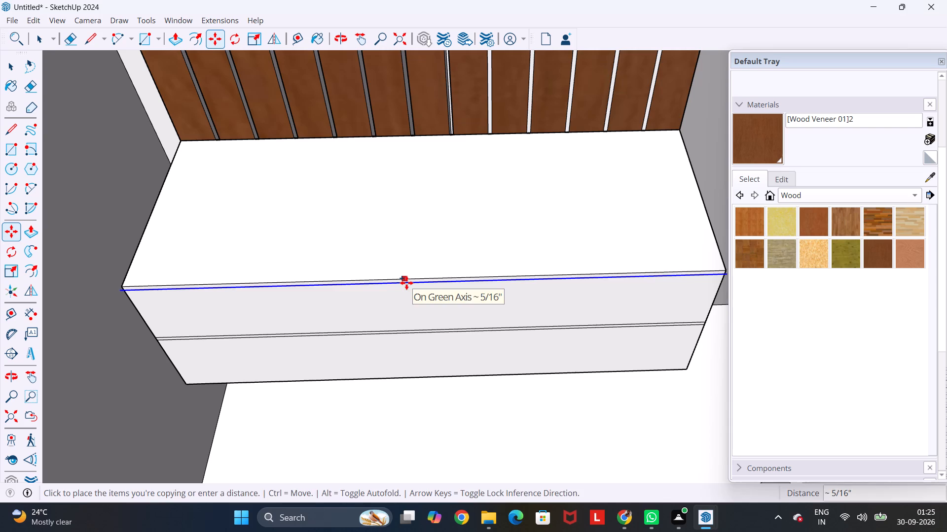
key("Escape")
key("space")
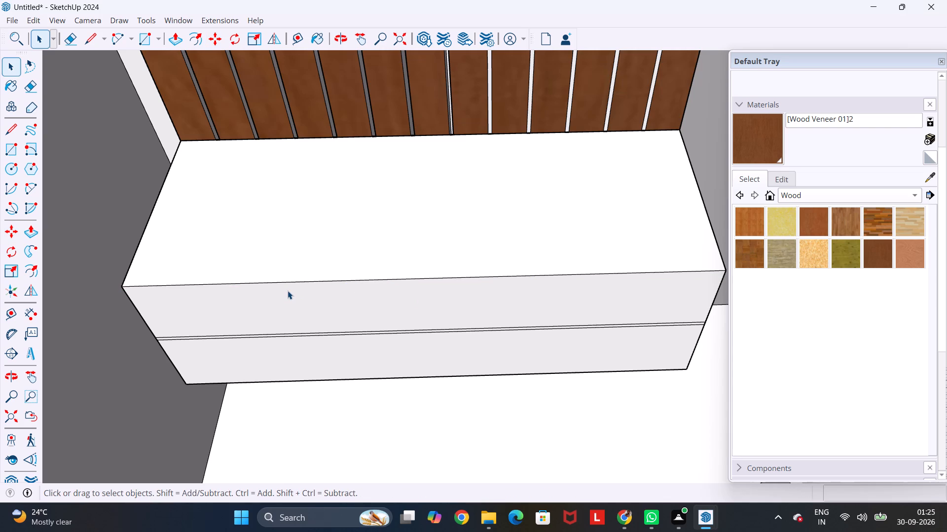
Place a guide 0.3" below the top front edge of the bedside box on its front face.
key("t")
left_click(298, 283)
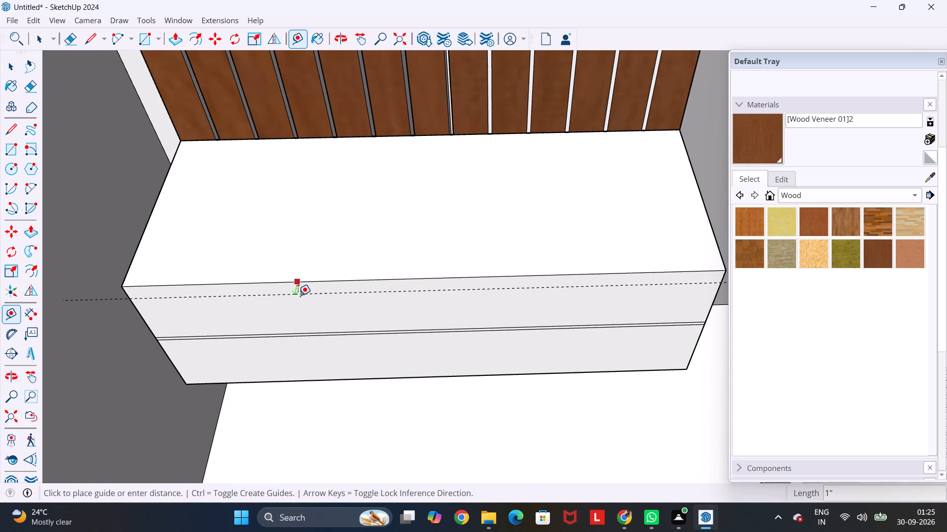
middle_click_drag(302, 291, 339, 175)
scroll(339, 175, "up", 1)
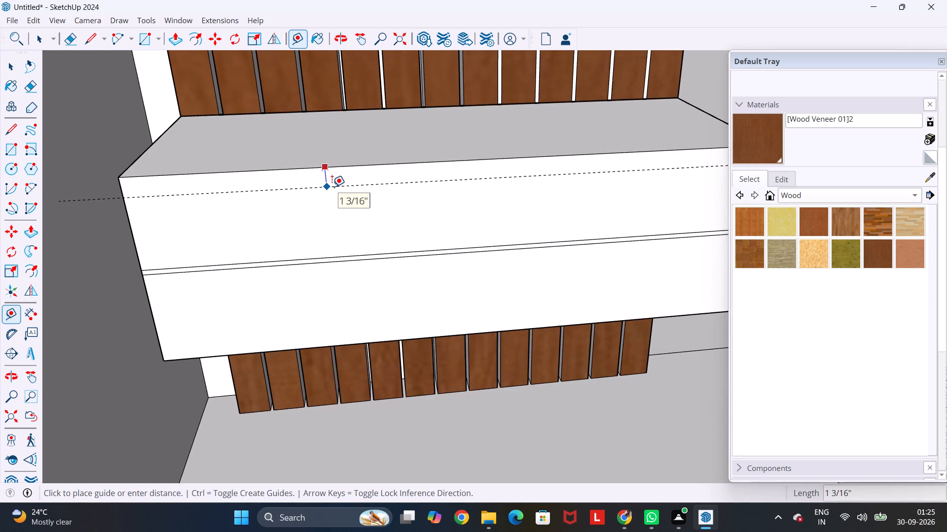
type("0.3\"")
key("Return")
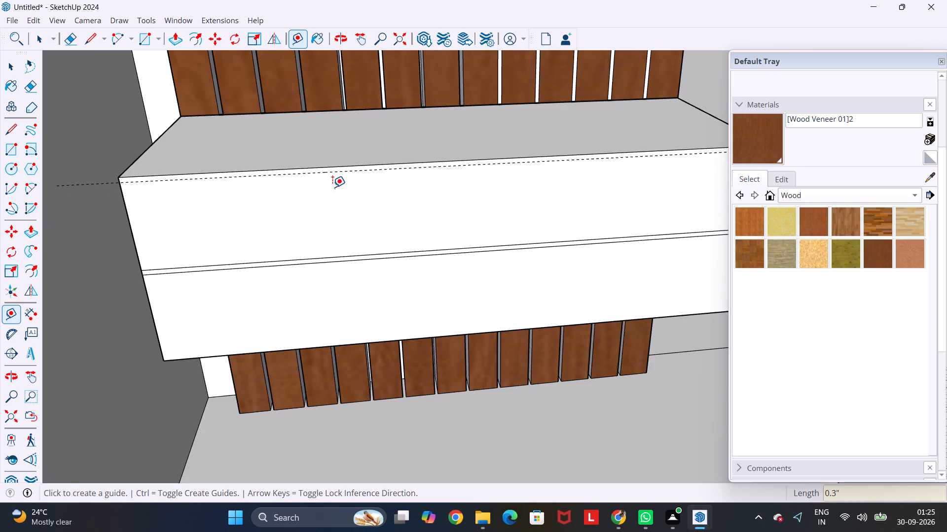
Draw a rectangle across the box's full front width, from the top front corner down to the 0.3" guide.
key("r")
left_click(121, 176)
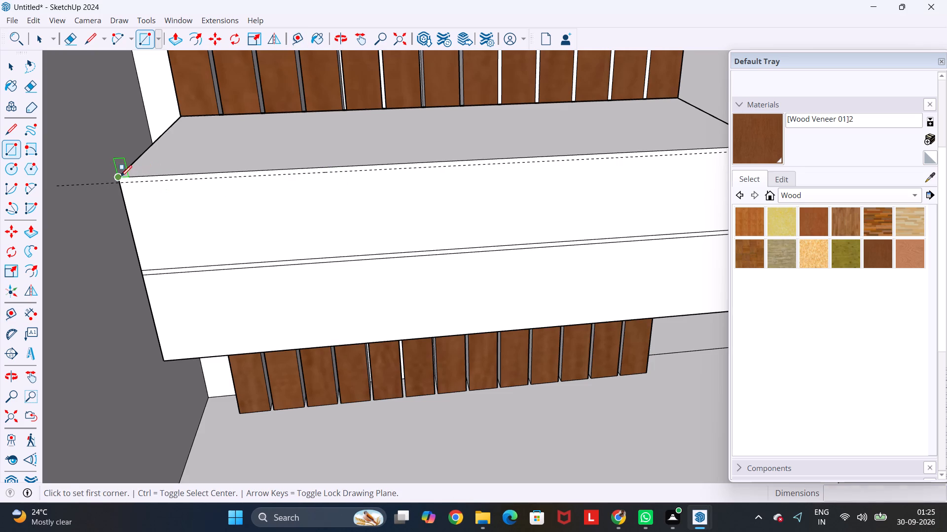
scroll(187, 173, "down", 5)
scroll(580, 157, "up", 8)
left_click(579, 158)
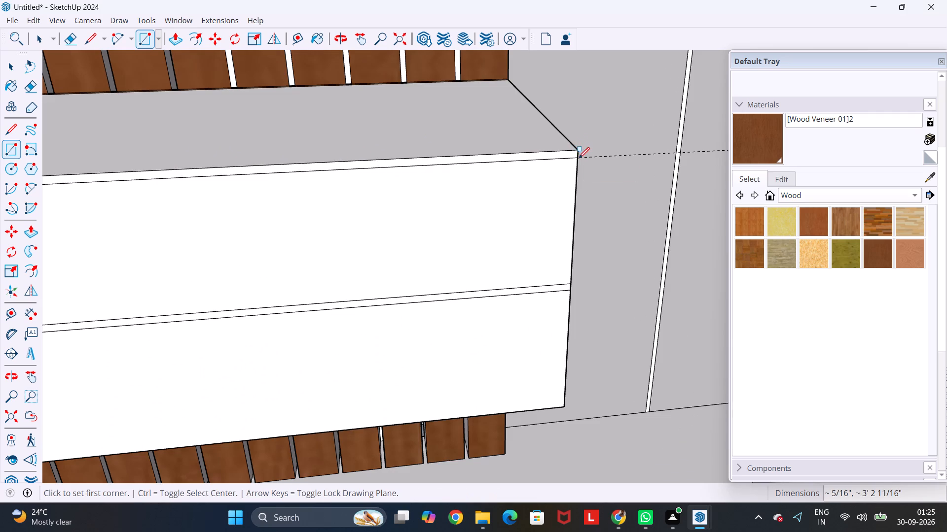
scroll(578, 158, "down", 14)
key("Escape")
key("space")
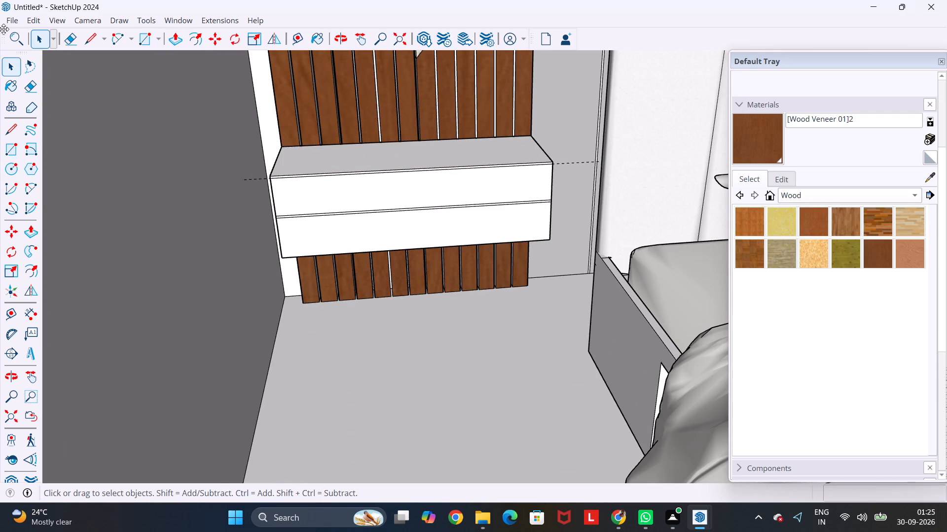
Delete all guides from the model.
left_click(30, 18)
left_click(93, 139)
Paste the copied plain box in front of the slats on the bed's other side, against the headboard's side edge.
scroll(399, 151, "up", 4)
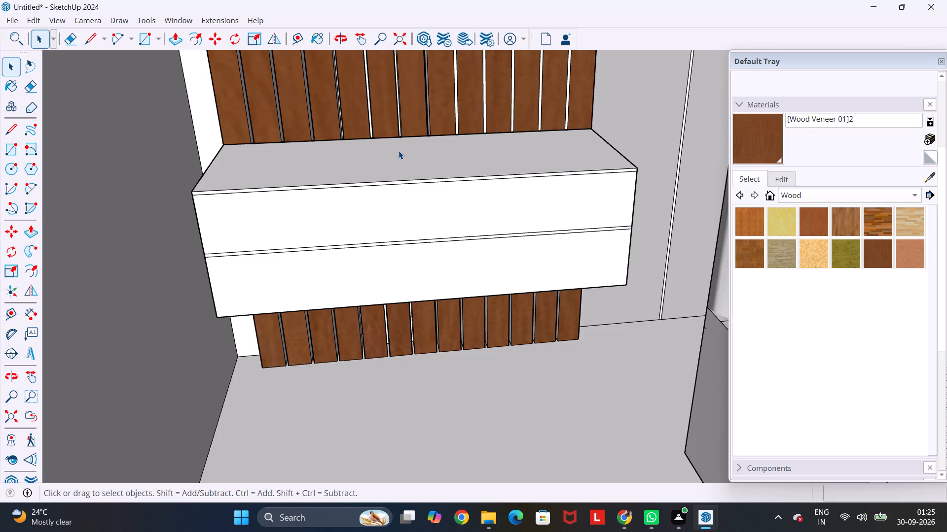
scroll(420, 189, "up", 4)
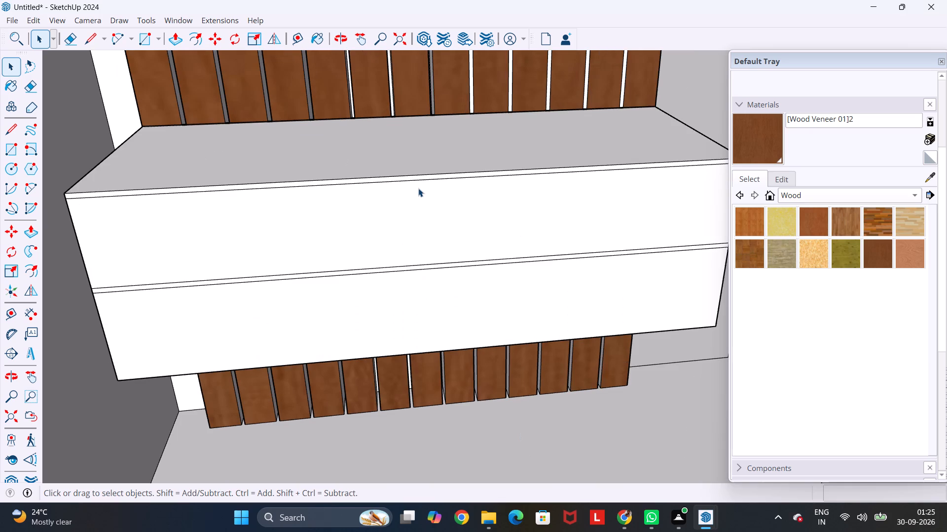
scroll(418, 188, "down", 1)
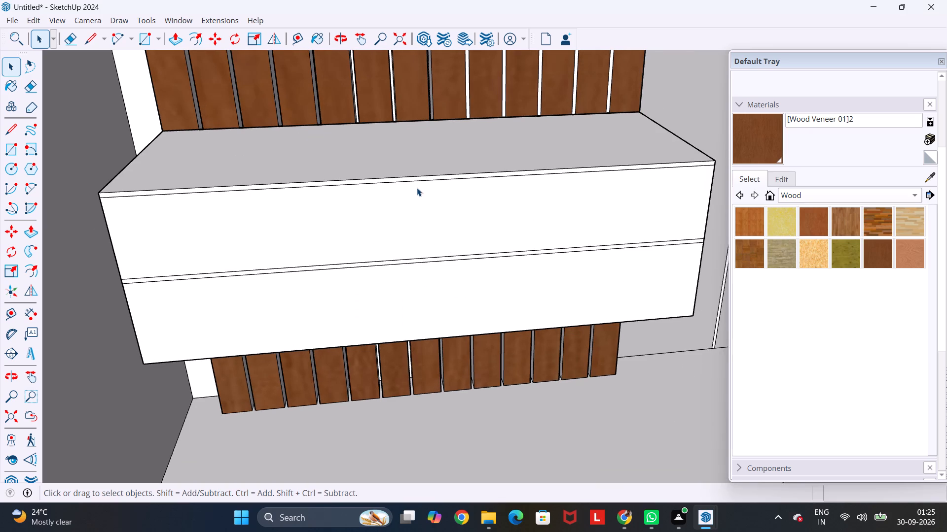
scroll(416, 188, "down", 9)
middle_click_drag(507, 202, 428, 236)
scroll(428, 236, "down", 2)
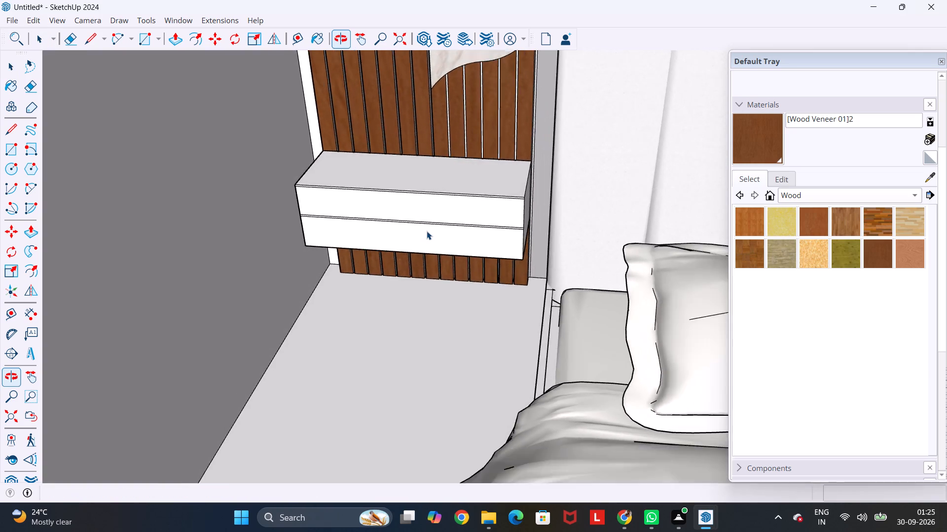
scroll(427, 231, "down", 12)
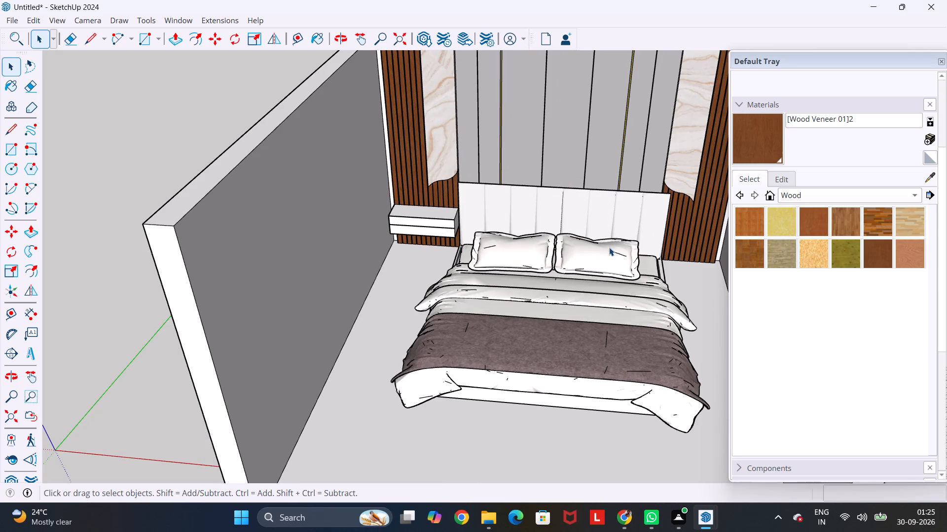
middle_click_drag(609, 247, 409, 234, "shift")
middle_click_drag(462, 237, 526, 253, "shift")
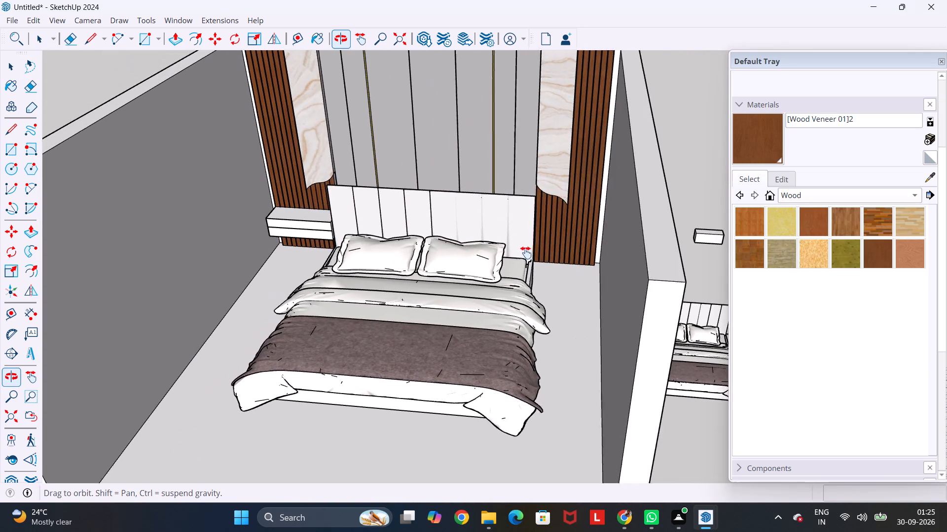
middle_click_drag(526, 253, 505, 241, "shift")
middle_click_drag(510, 271, 493, 260, "ctrl")
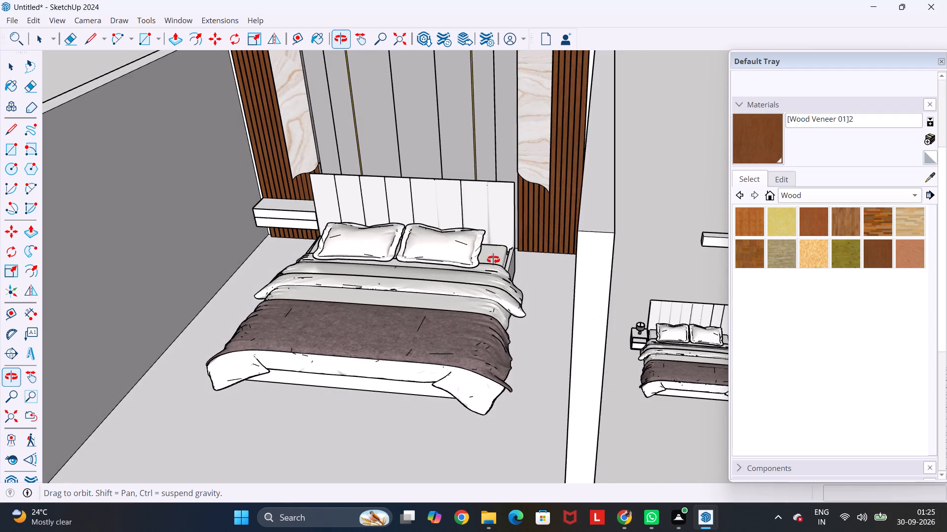
middle_click_drag(493, 260, 502, 262, "ctrl")
key("ctrl+v")
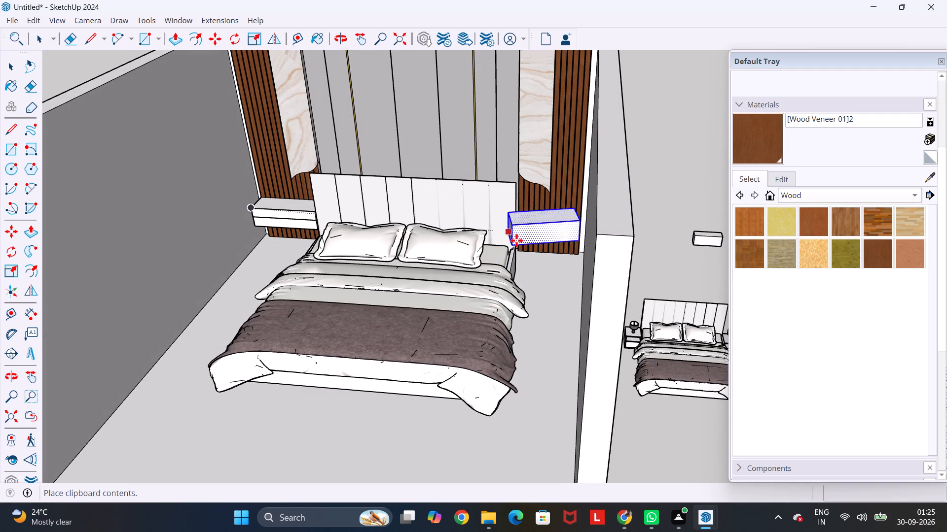
scroll(523, 215, "up", 2)
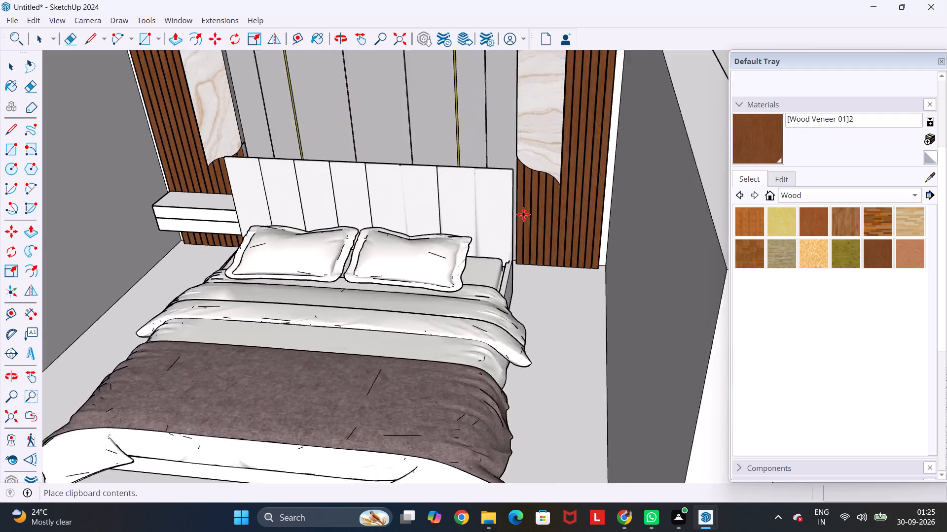
scroll(523, 214, "up", 8)
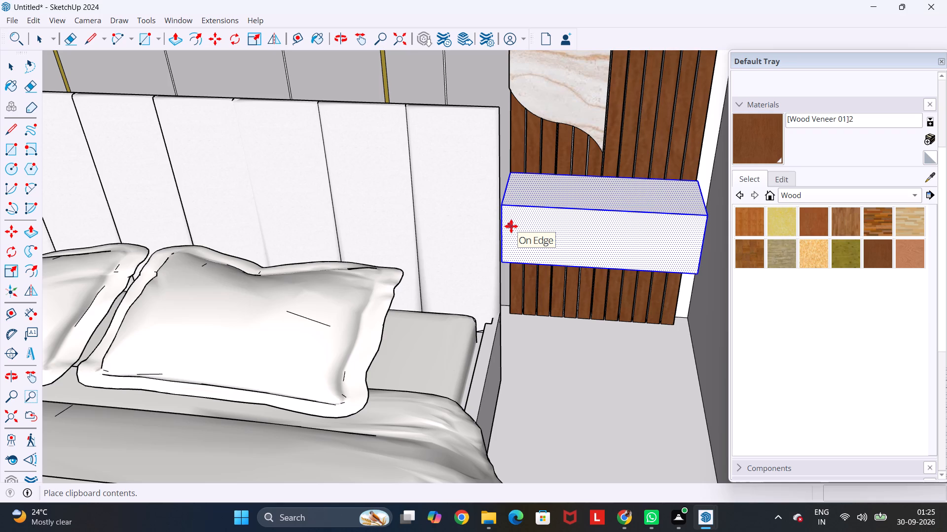
scroll(511, 226, "down", 6)
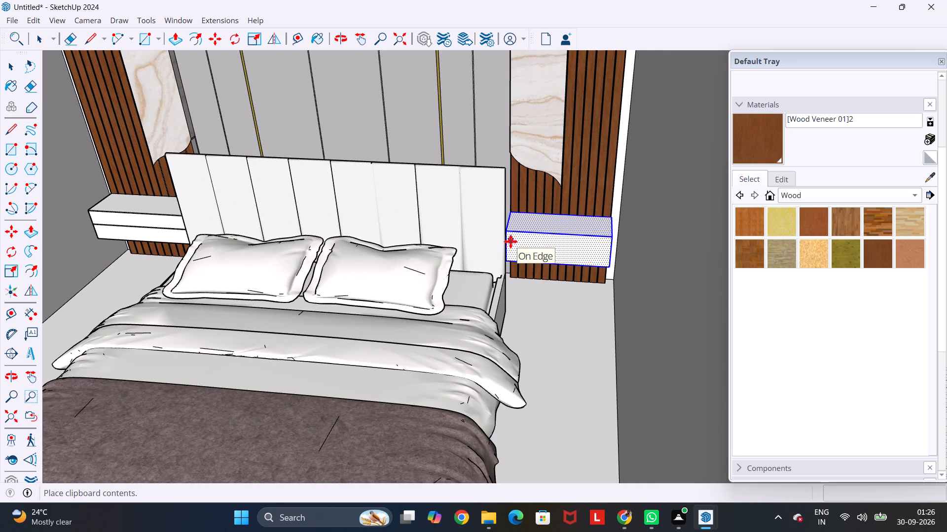
left_click(510, 241)
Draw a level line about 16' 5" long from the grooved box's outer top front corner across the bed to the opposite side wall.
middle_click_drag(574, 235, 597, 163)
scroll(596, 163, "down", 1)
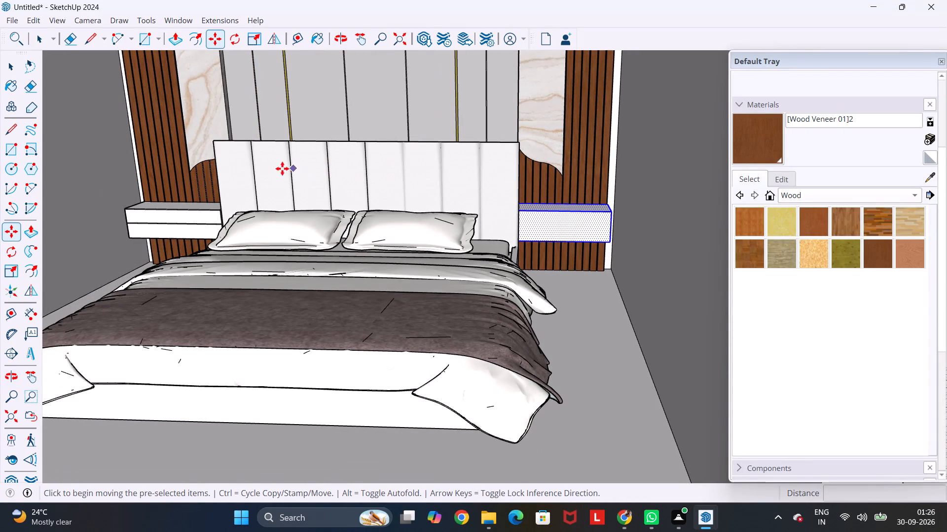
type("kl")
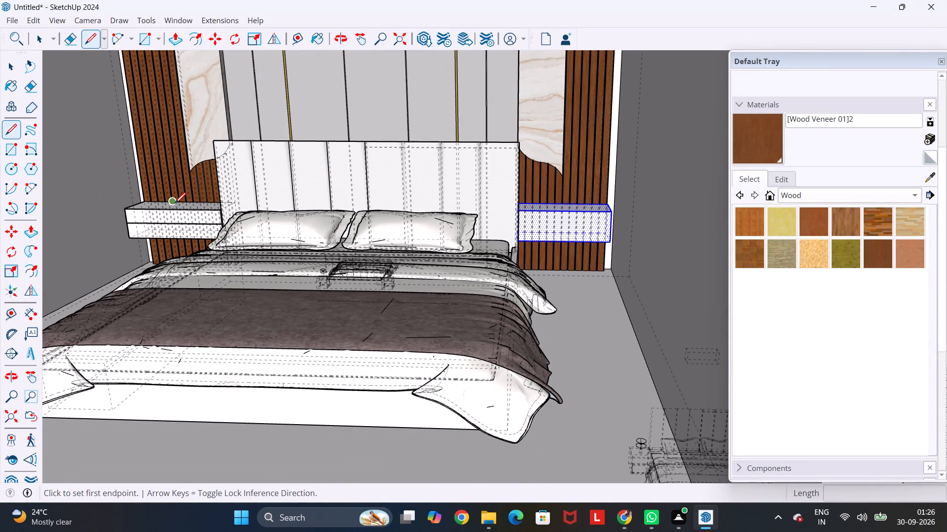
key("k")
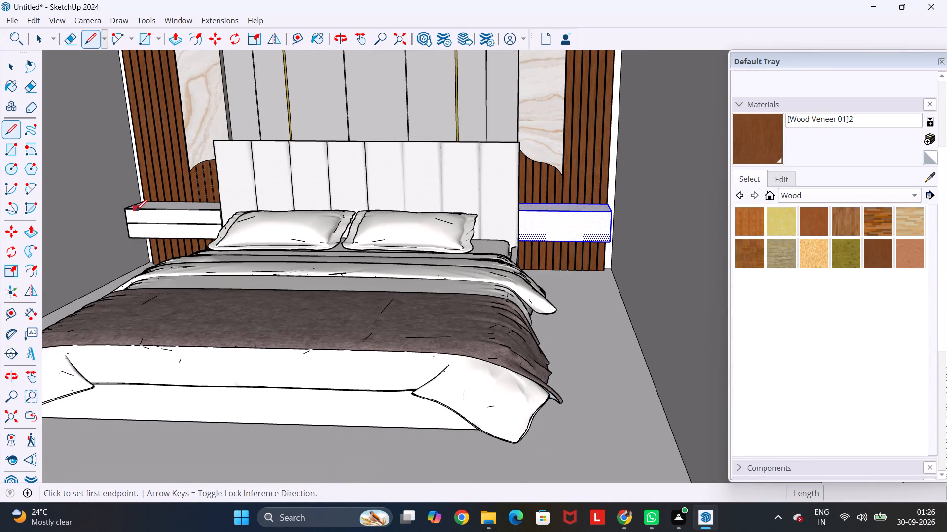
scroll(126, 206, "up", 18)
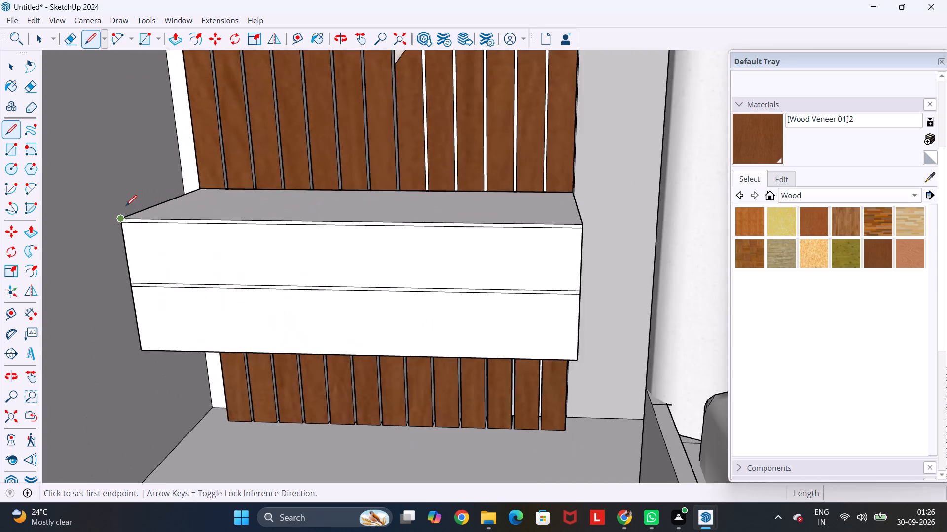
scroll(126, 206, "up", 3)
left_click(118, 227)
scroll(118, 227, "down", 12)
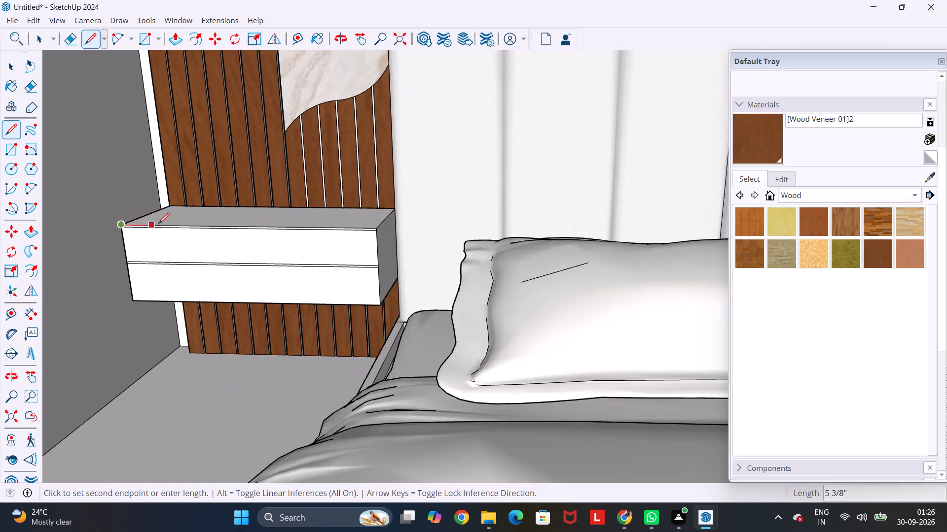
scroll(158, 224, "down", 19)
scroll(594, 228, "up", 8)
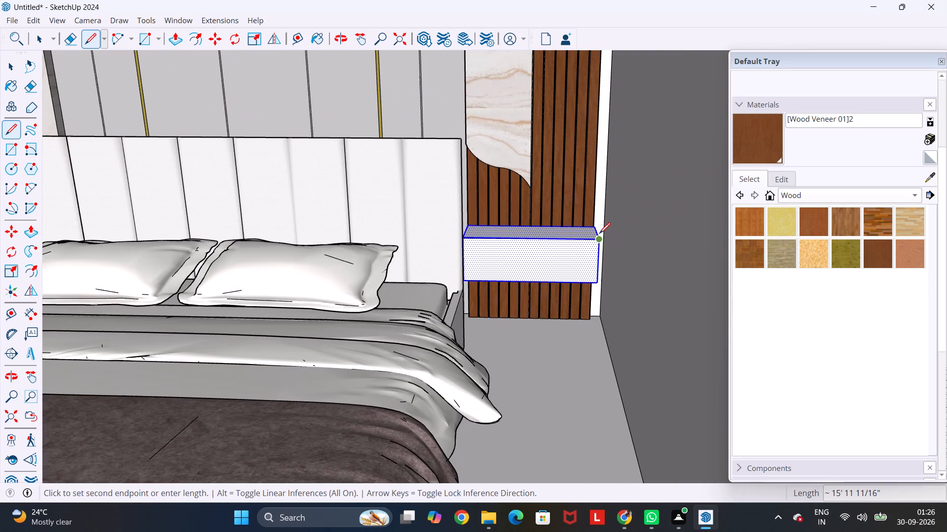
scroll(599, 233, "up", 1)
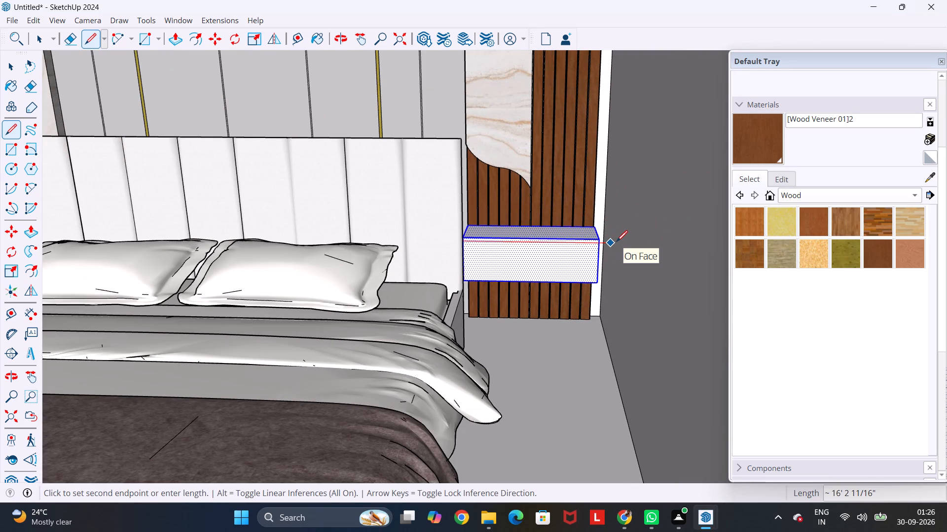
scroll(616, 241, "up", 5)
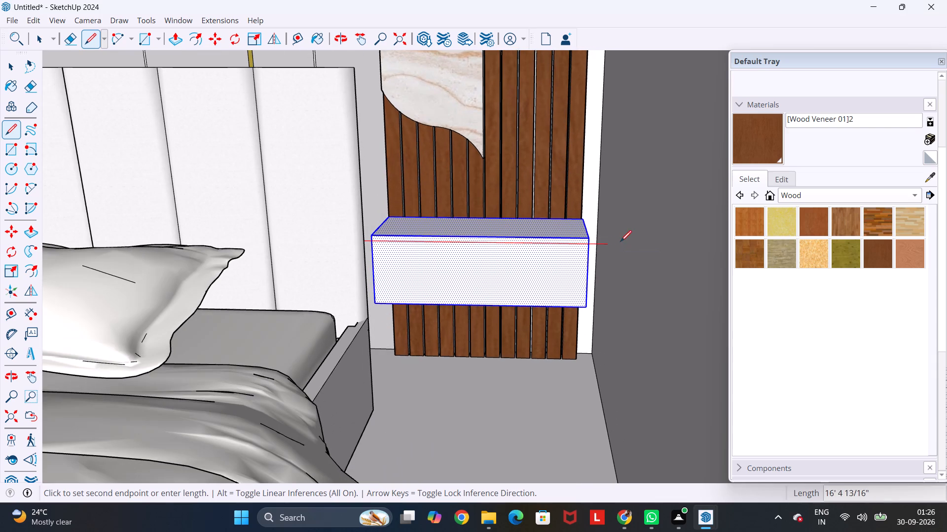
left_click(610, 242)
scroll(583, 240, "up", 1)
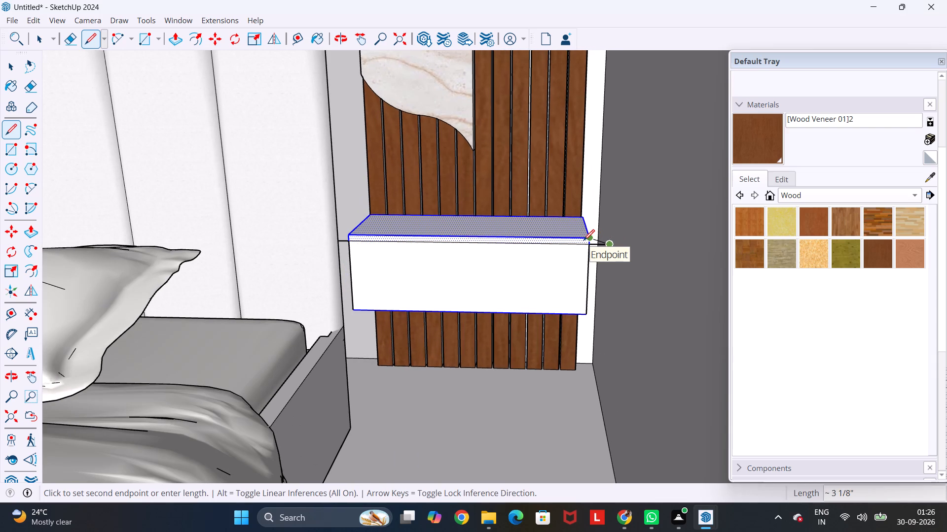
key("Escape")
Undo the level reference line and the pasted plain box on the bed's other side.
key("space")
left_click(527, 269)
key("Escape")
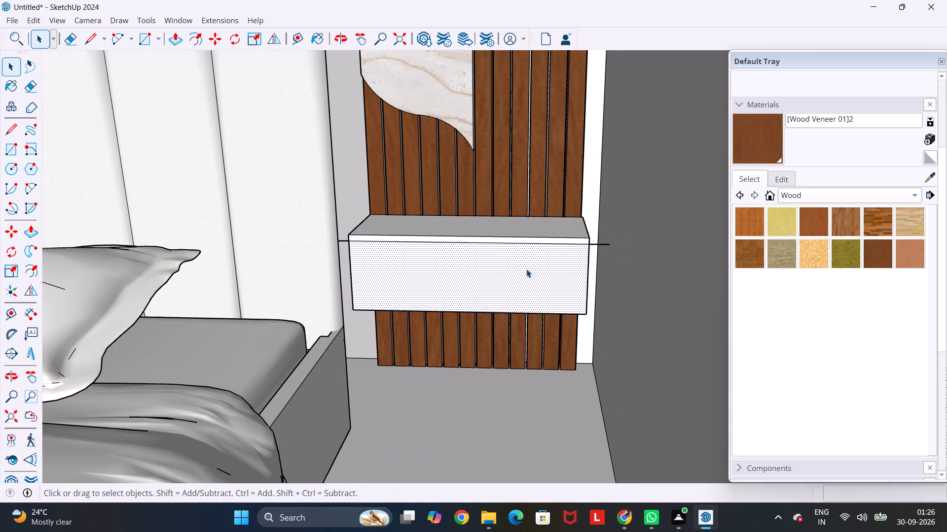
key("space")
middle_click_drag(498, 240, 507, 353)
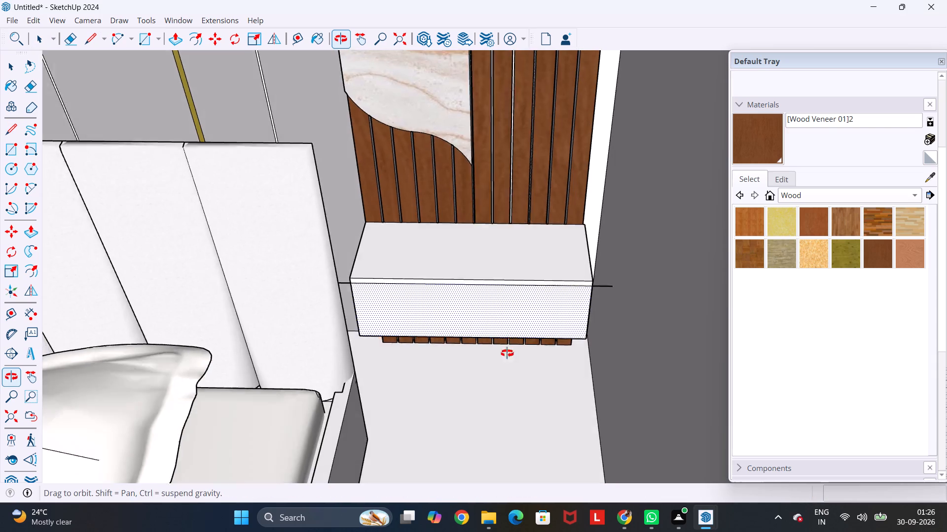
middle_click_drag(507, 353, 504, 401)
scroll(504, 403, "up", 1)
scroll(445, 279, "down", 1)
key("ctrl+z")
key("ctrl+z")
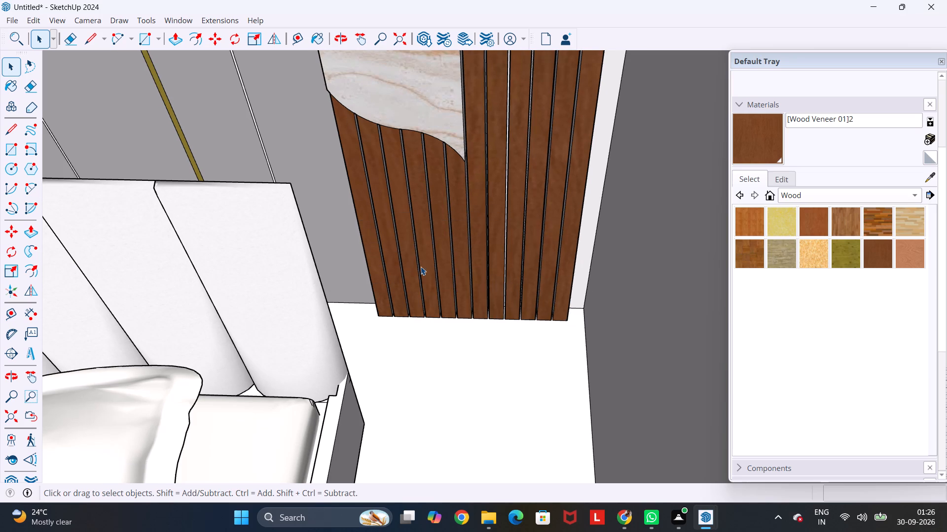
Draw a level reference line about 13' long from the grooved box's top back corner near the headboard to the opposite side wall.
scroll(409, 262, "down", 20)
scroll(282, 251, "up", 8)
middle_click_drag(296, 273, 297, 273)
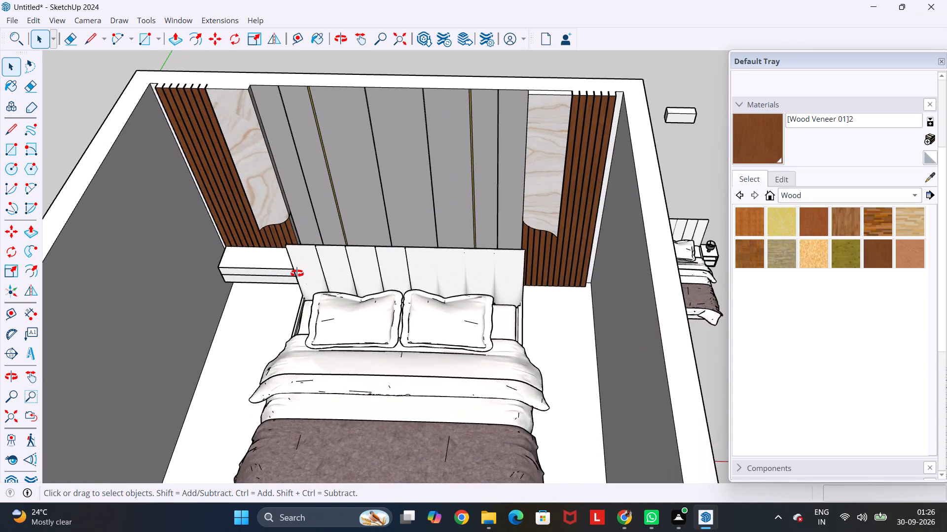
middle_click_drag(297, 273, 365, 243)
key("l")
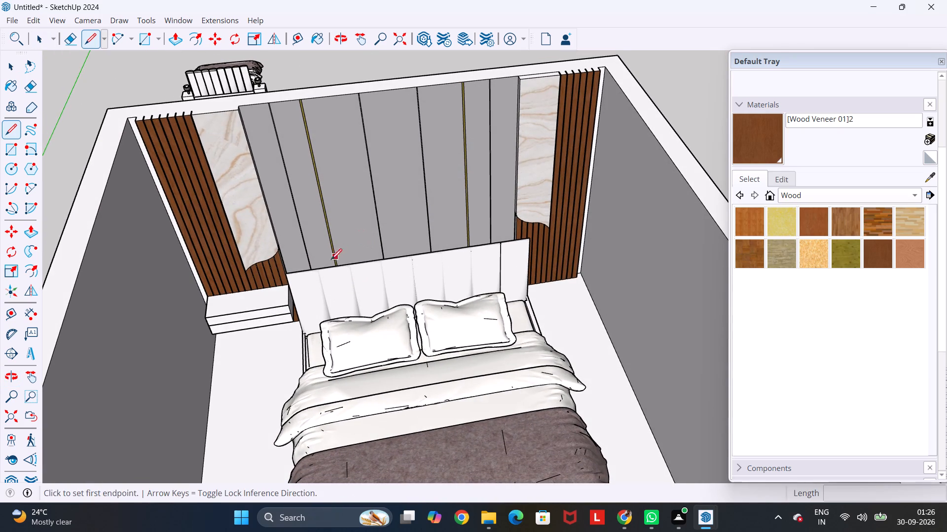
scroll(327, 265, "up", 4)
scroll(291, 288, "up", 6)
scroll(273, 334, "up", 4)
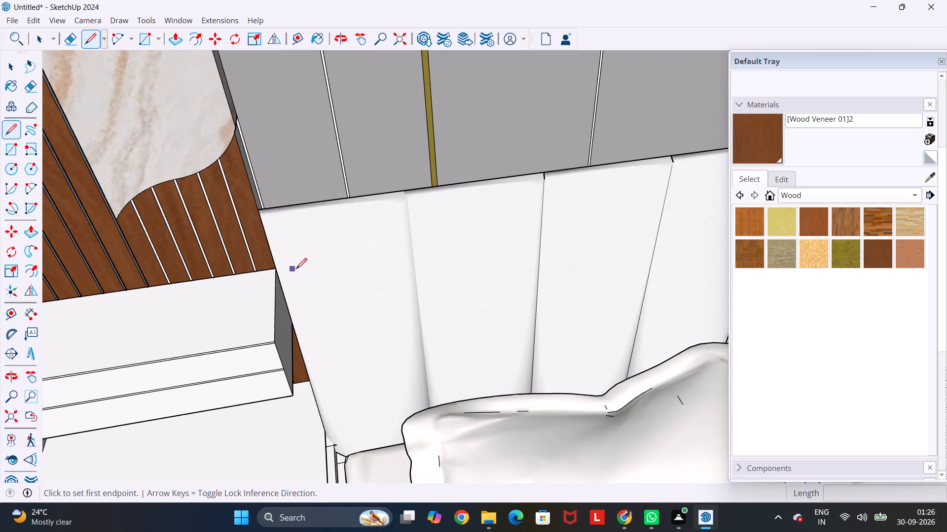
middle_click_drag(341, 240, 316, 341)
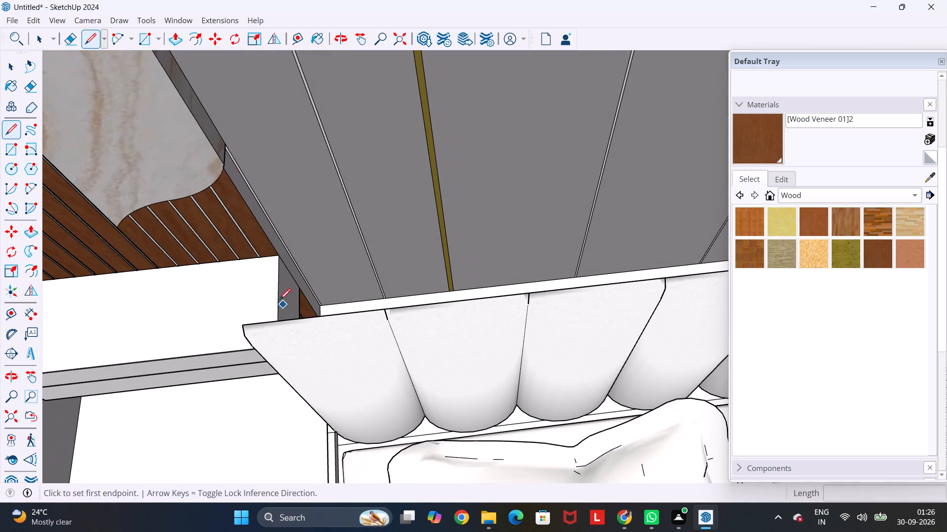
left_click(276, 255)
scroll(280, 253, "down", 18)
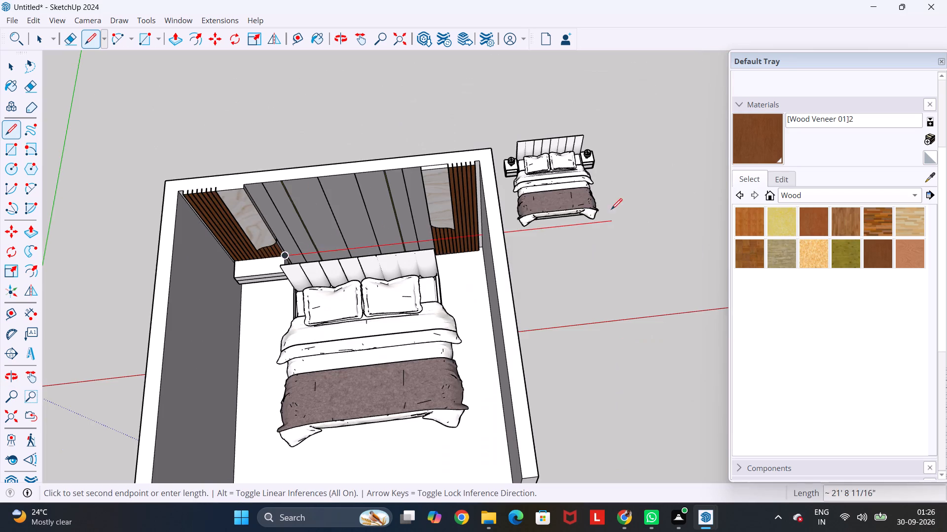
scroll(480, 235, "up", 8)
left_click(487, 235)
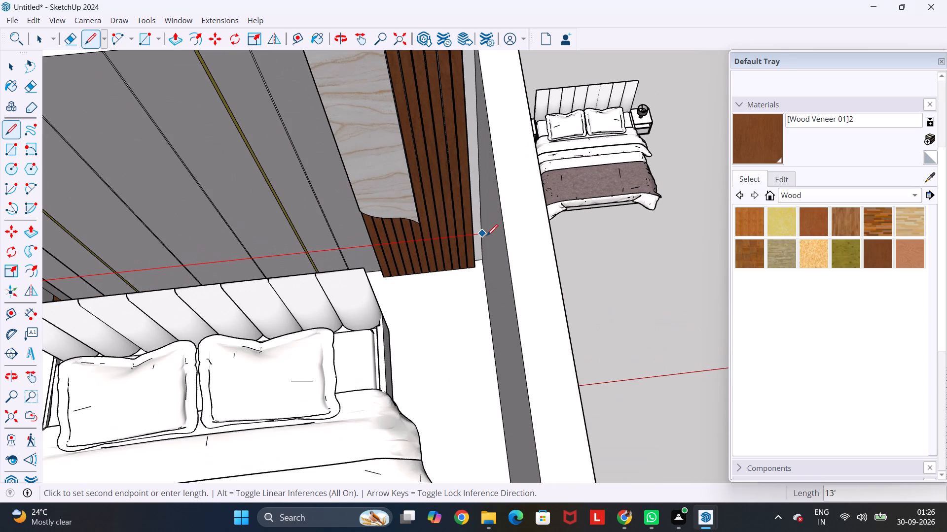
Paste the plain box in front of the slats on the bed's other side, with its top back edge at the reference line.
scroll(487, 235, "up", 1)
middle_click_drag(488, 235, 479, 106)
key("ctrl+v")
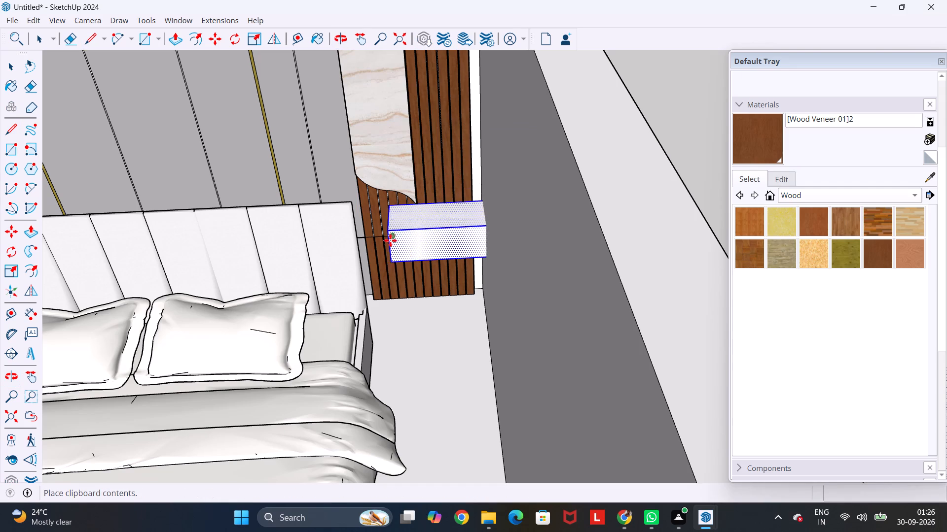
scroll(367, 269, "up", 1)
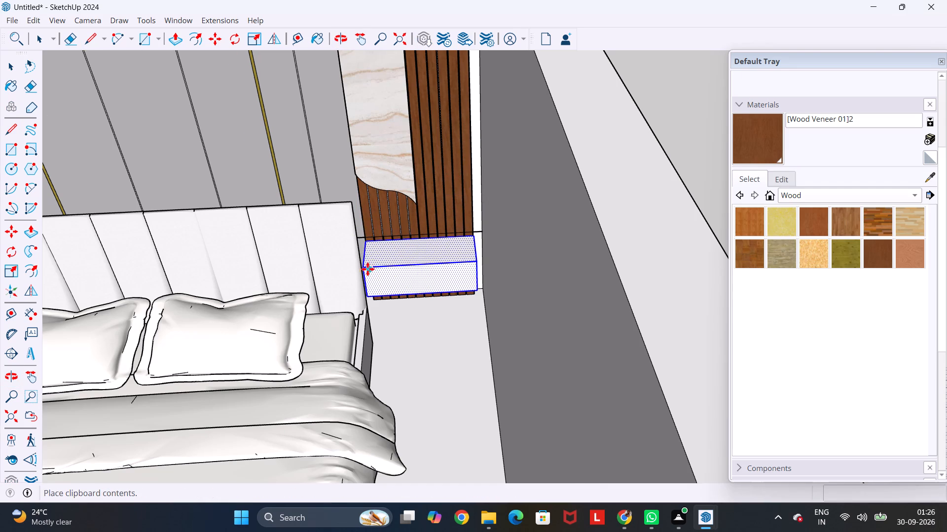
scroll(367, 269, "up", 8)
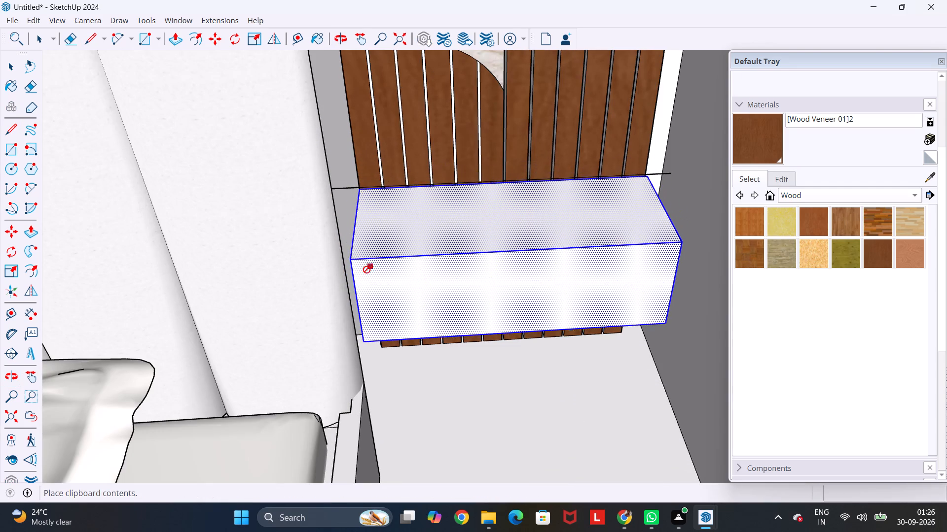
left_click(368, 266)
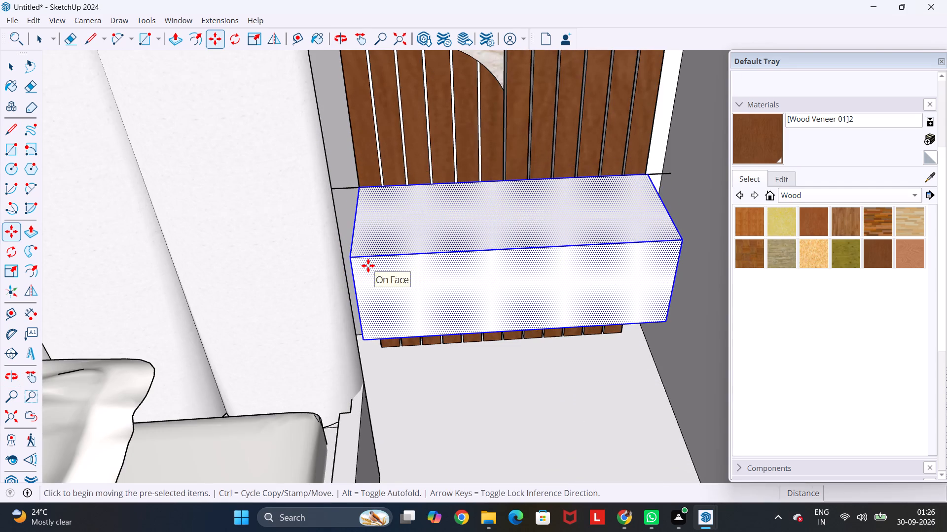
key("Escape")
key("space")
Delete the reference line behind the headboard and its leftover stub between the pasted box and the side wall.
scroll(368, 263, "down", 19)
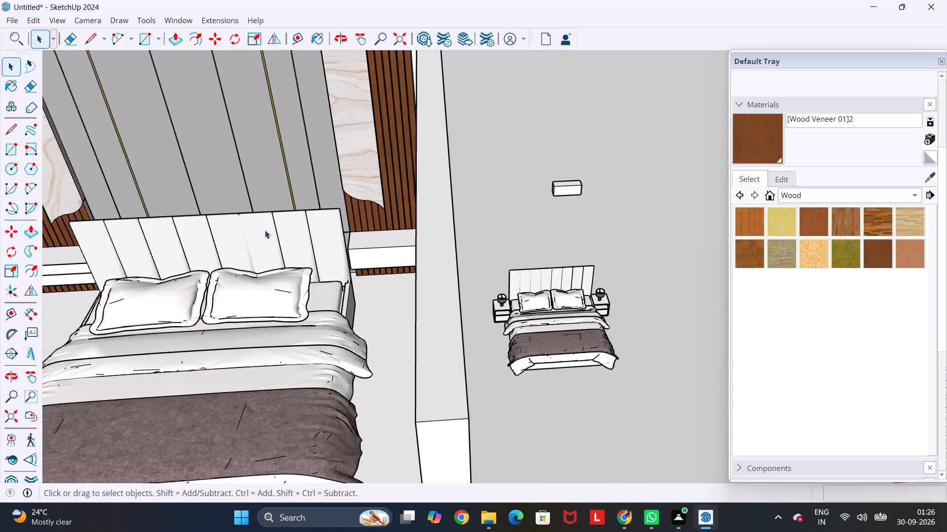
scroll(265, 230, "down", 5)
middle_click_drag(195, 258, 309, 269, "shift")
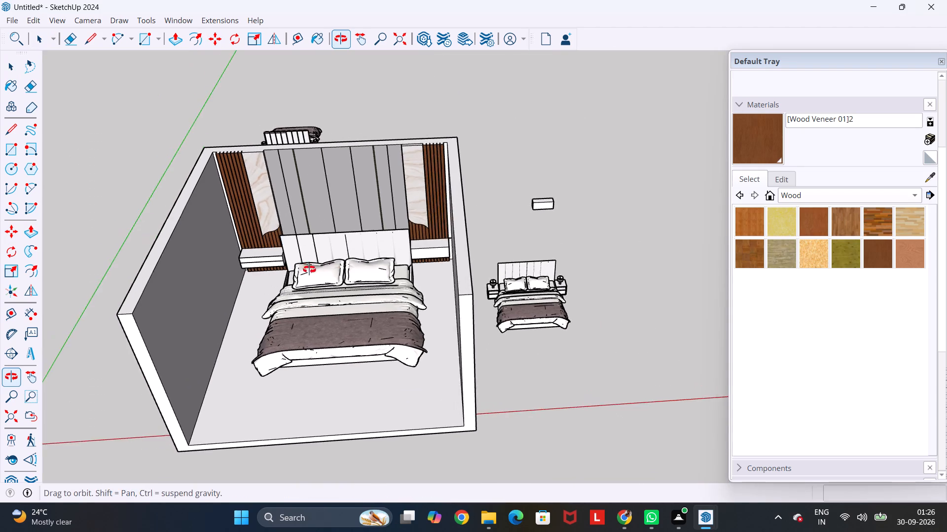
scroll(309, 269, "up", 10)
middle_click_drag(309, 269, 309, 269, "shift")
middle_click_drag(270, 255, 325, 290, "shift")
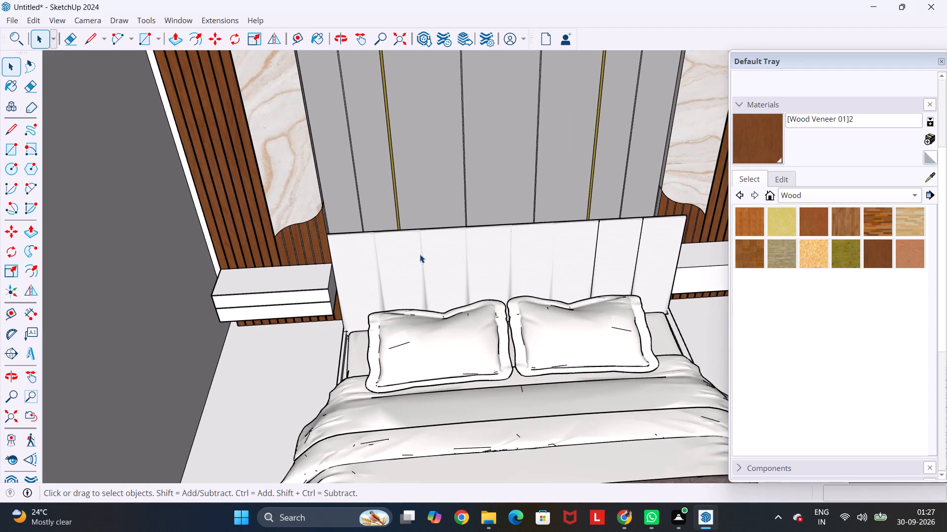
middle_click_drag(420, 254, 423, 384)
scroll(348, 279, "up", 11)
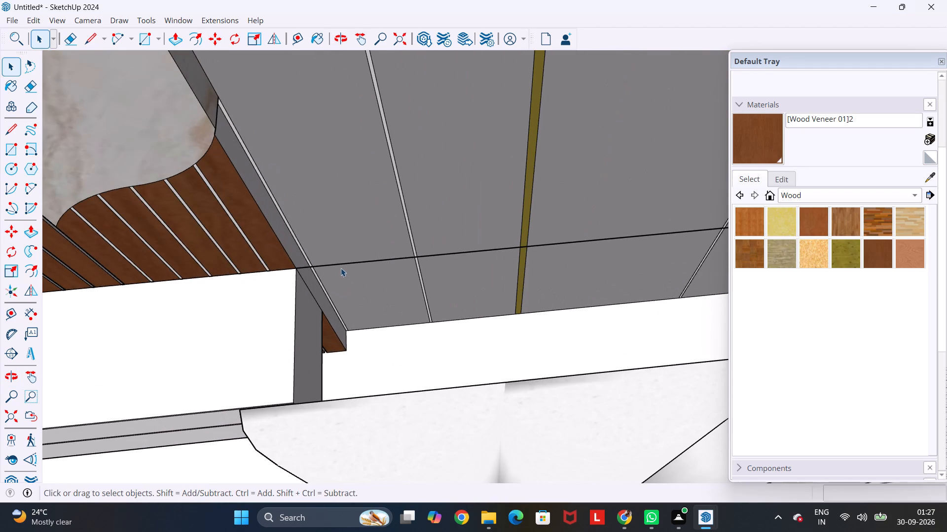
left_click(340, 263)
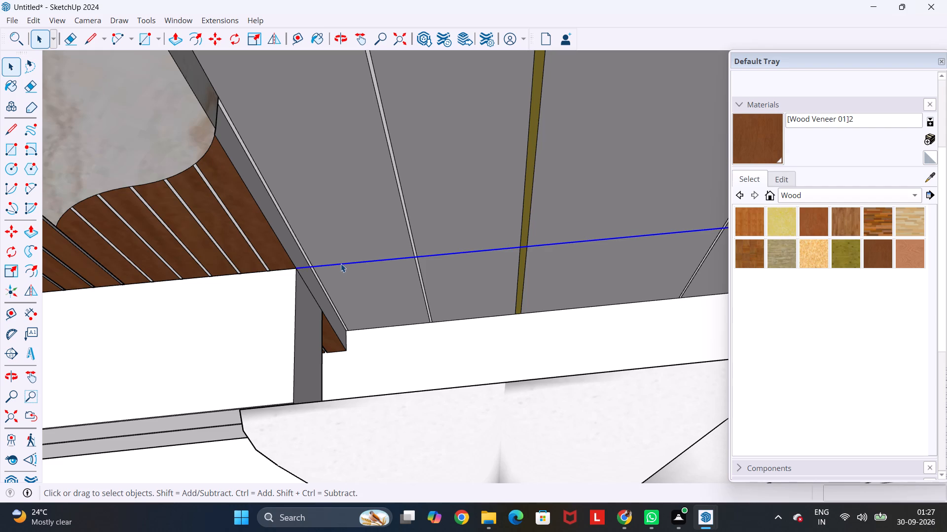
key("Delete")
scroll(342, 267, "down", 7)
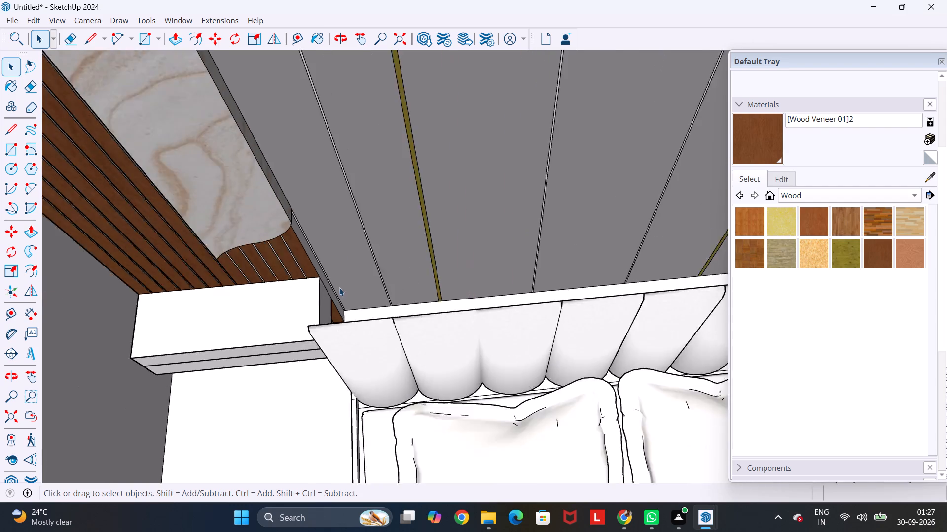
scroll(339, 287, "down", 12)
scroll(541, 272, "up", 15)
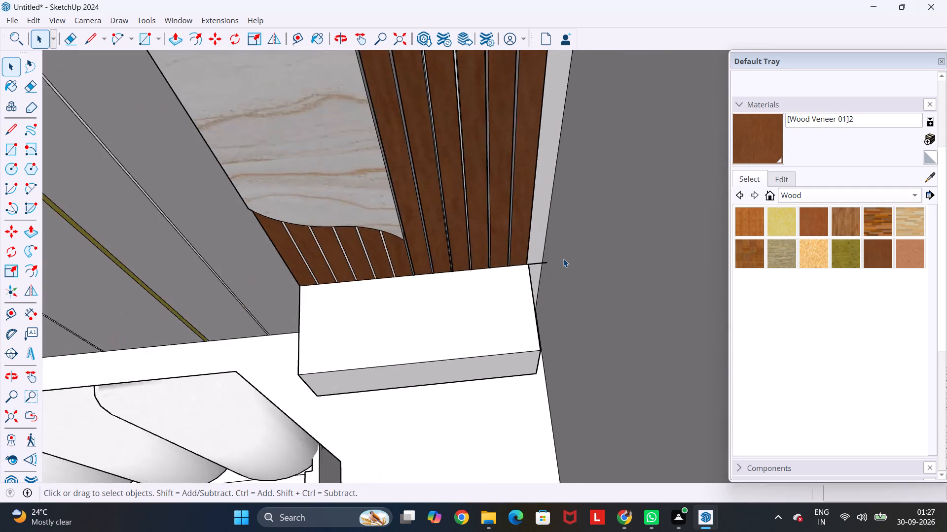
scroll(563, 259, "up", 6)
left_click(530, 261)
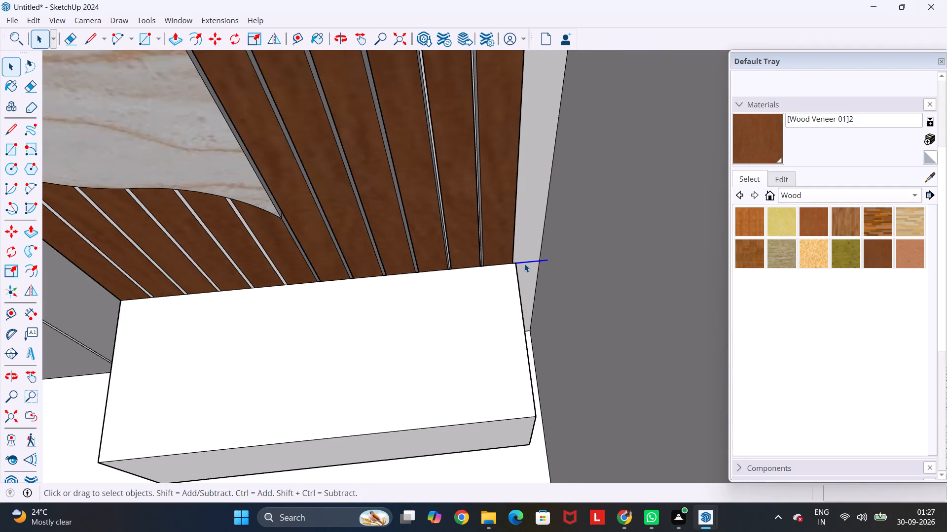
key("Delete")
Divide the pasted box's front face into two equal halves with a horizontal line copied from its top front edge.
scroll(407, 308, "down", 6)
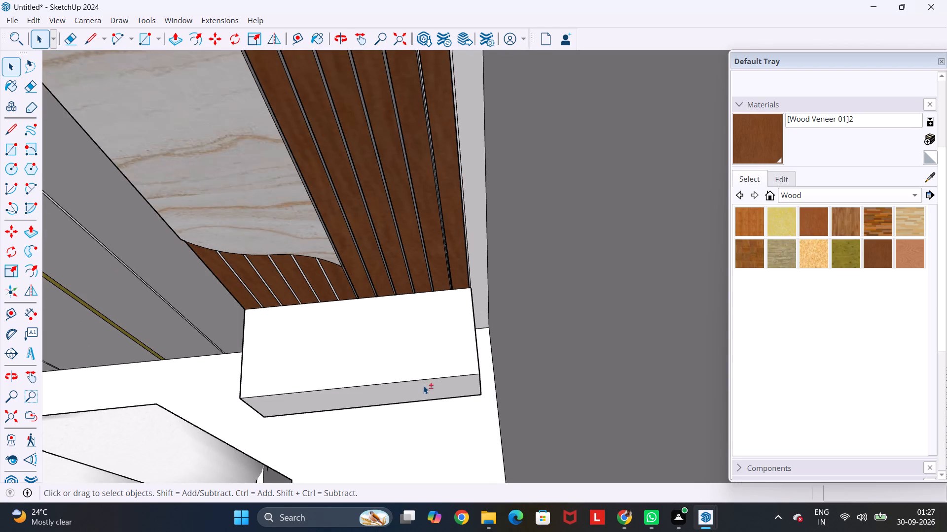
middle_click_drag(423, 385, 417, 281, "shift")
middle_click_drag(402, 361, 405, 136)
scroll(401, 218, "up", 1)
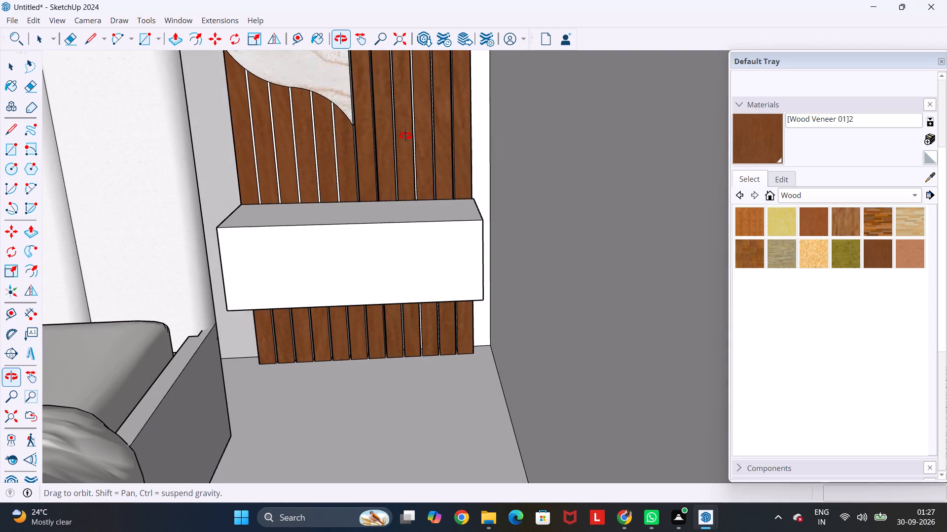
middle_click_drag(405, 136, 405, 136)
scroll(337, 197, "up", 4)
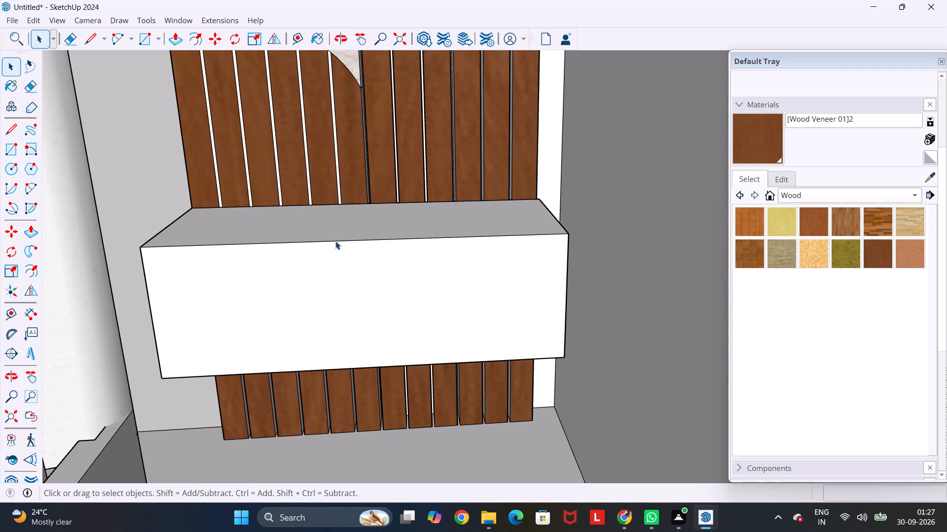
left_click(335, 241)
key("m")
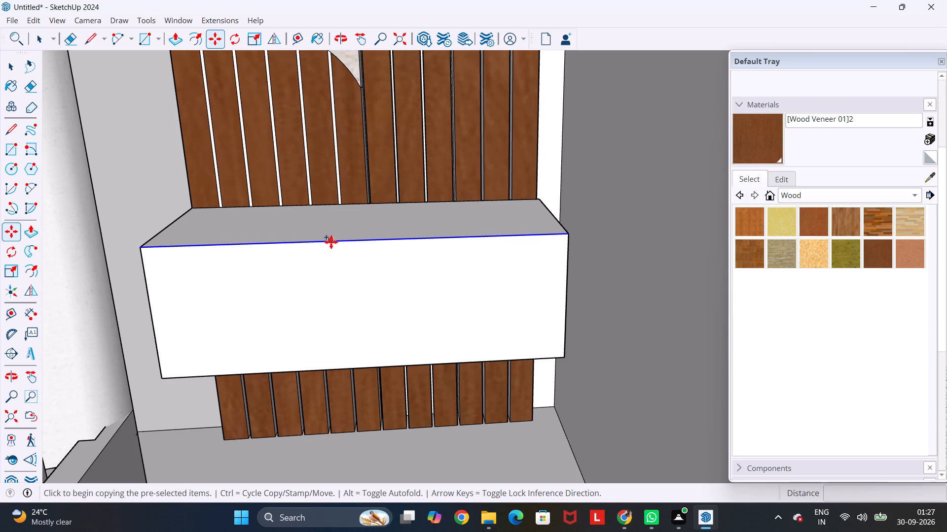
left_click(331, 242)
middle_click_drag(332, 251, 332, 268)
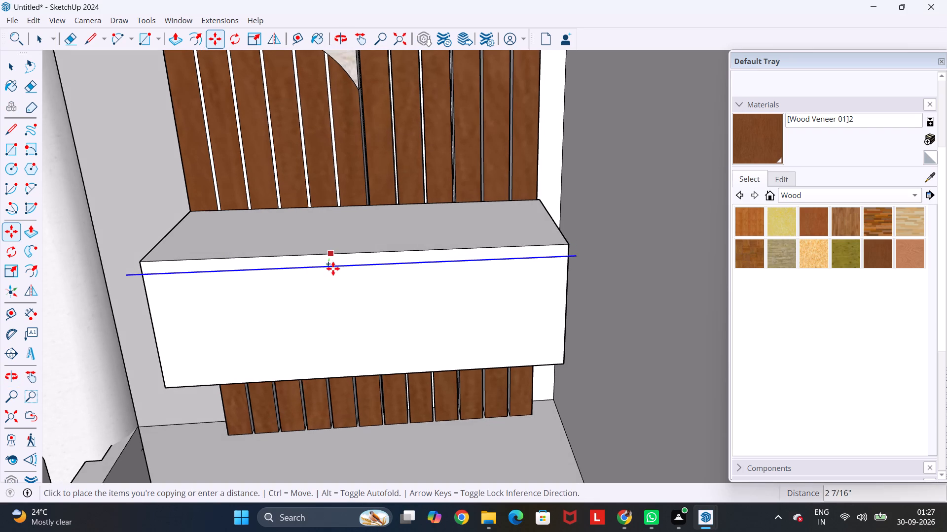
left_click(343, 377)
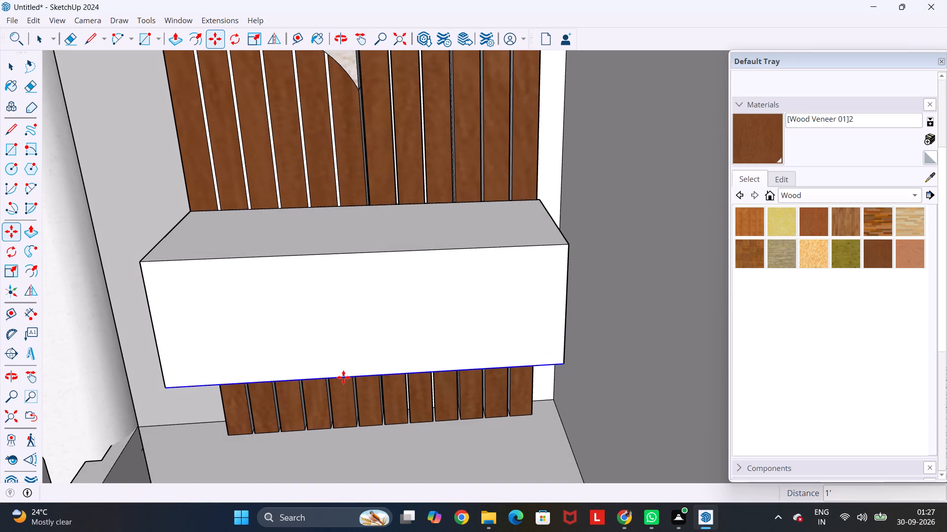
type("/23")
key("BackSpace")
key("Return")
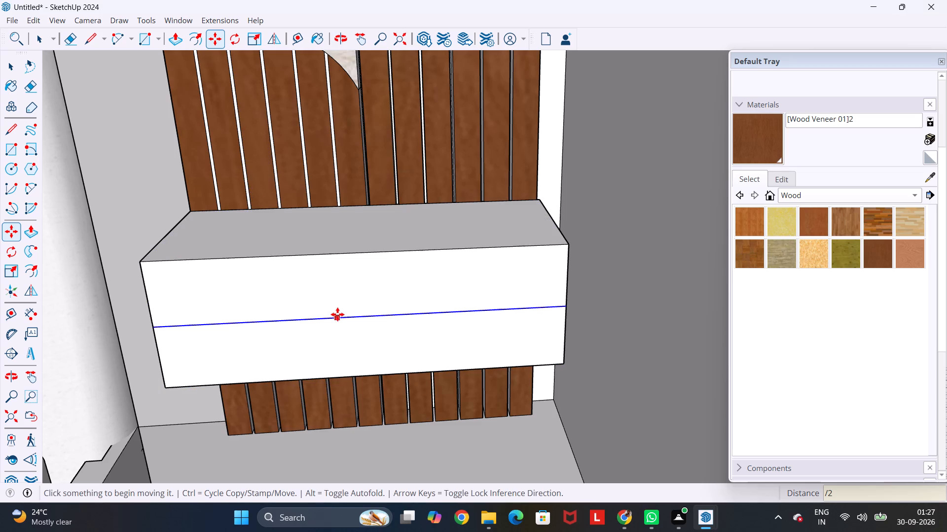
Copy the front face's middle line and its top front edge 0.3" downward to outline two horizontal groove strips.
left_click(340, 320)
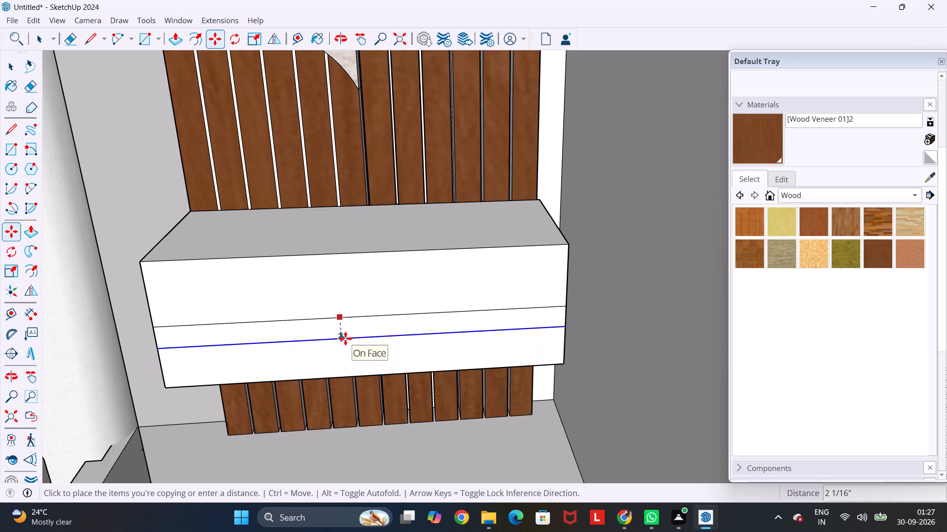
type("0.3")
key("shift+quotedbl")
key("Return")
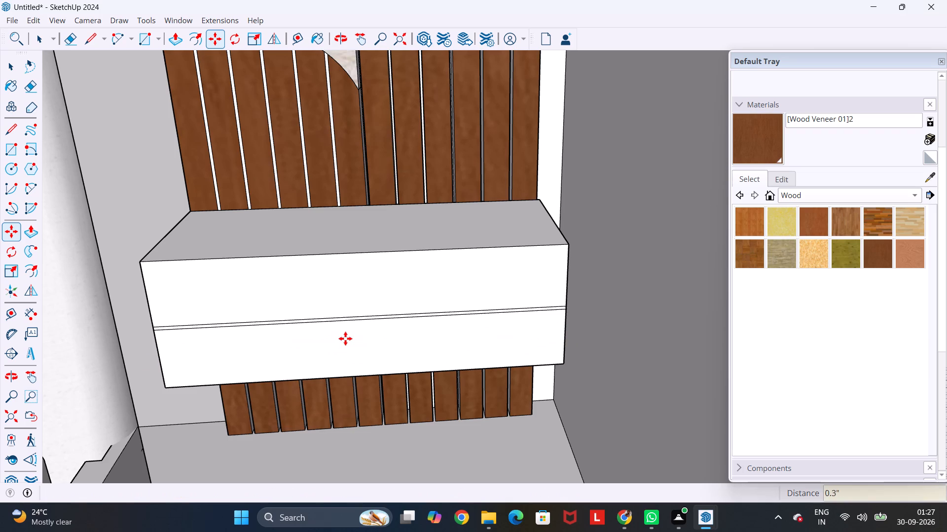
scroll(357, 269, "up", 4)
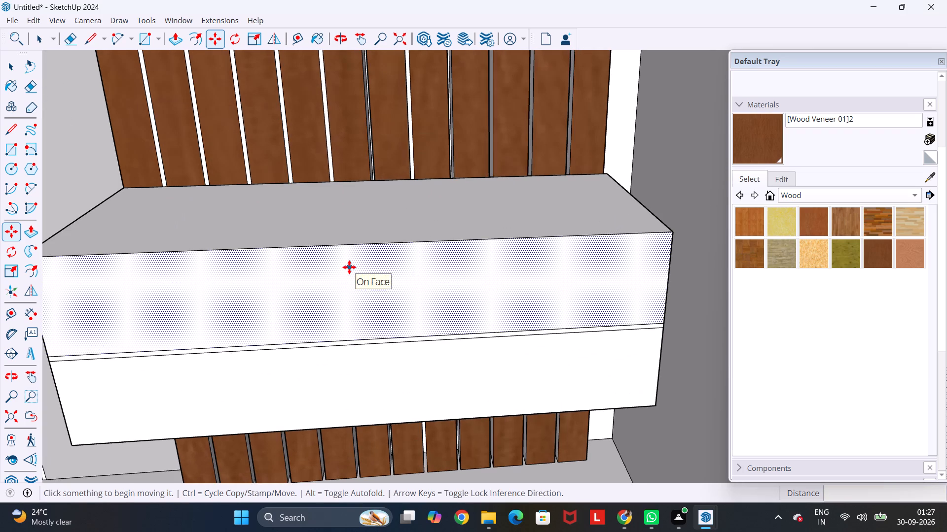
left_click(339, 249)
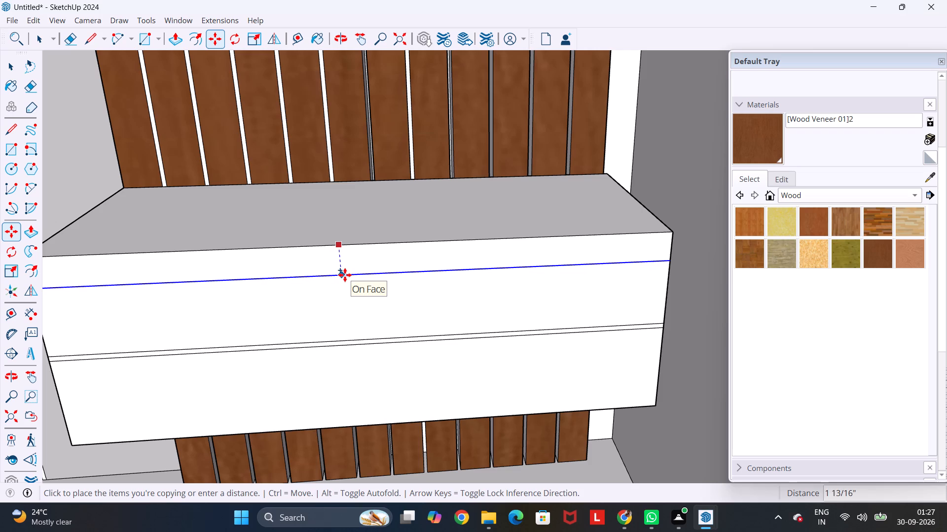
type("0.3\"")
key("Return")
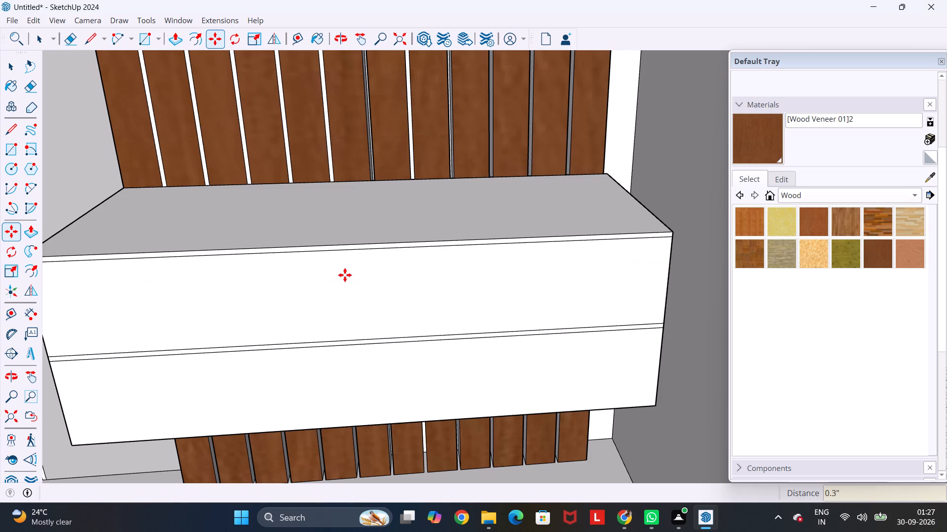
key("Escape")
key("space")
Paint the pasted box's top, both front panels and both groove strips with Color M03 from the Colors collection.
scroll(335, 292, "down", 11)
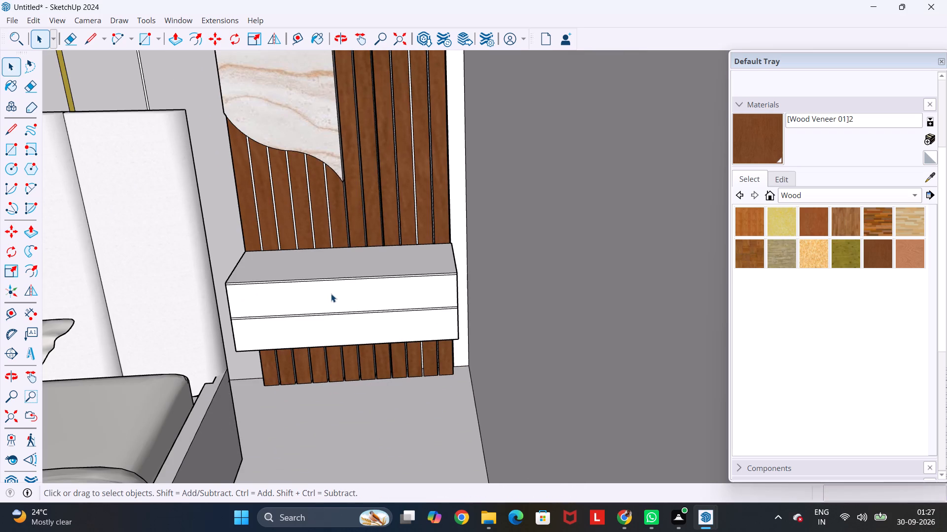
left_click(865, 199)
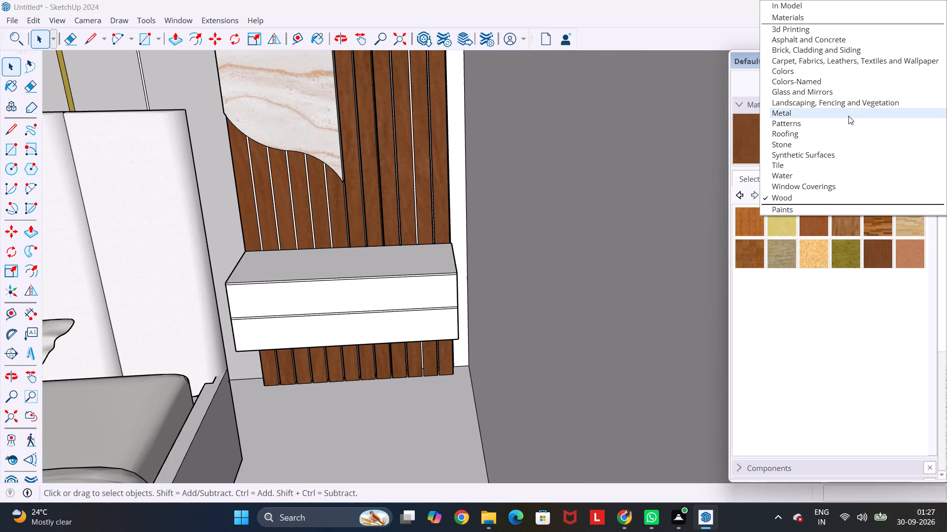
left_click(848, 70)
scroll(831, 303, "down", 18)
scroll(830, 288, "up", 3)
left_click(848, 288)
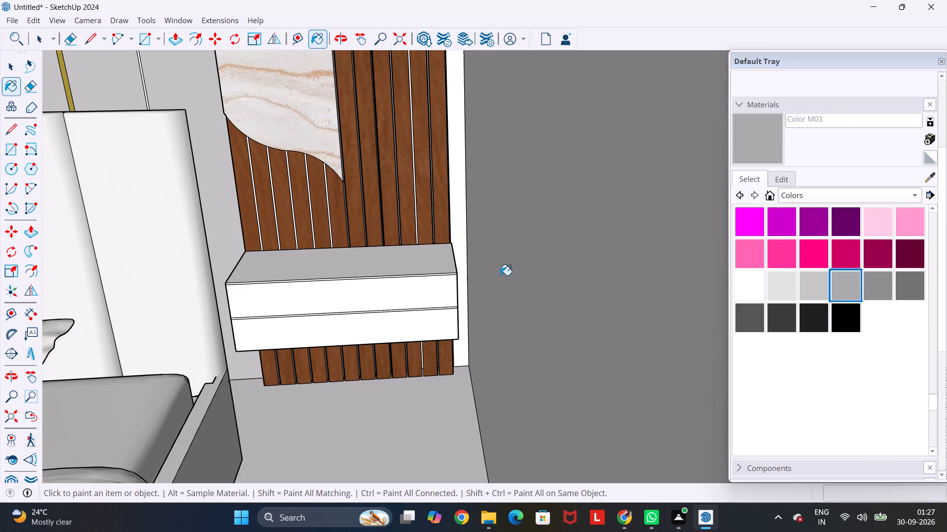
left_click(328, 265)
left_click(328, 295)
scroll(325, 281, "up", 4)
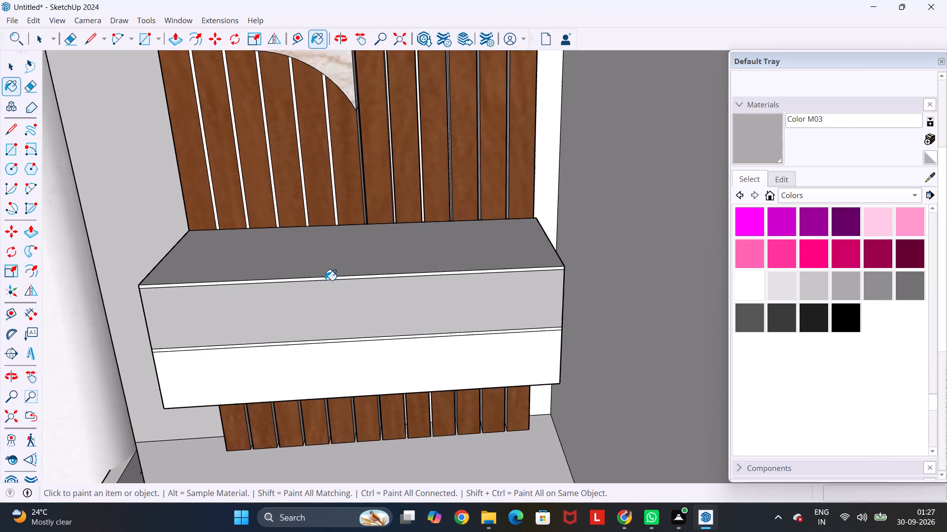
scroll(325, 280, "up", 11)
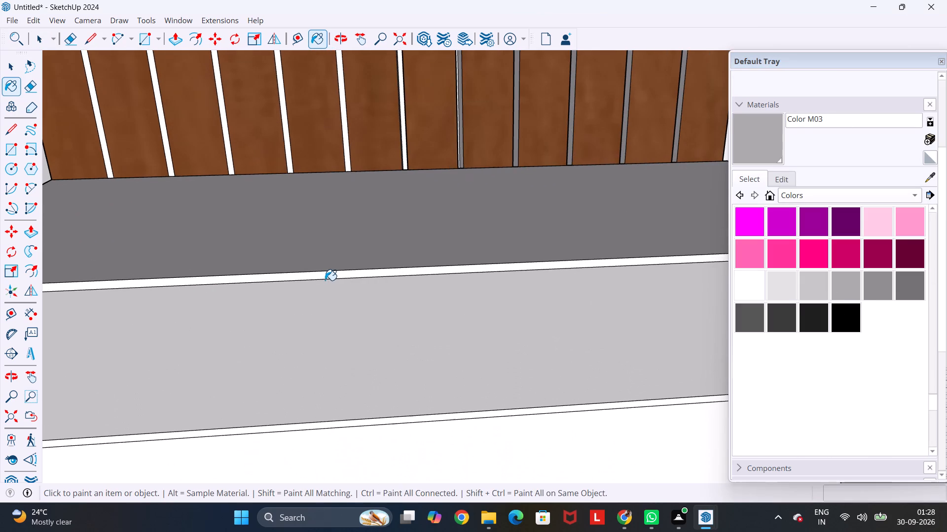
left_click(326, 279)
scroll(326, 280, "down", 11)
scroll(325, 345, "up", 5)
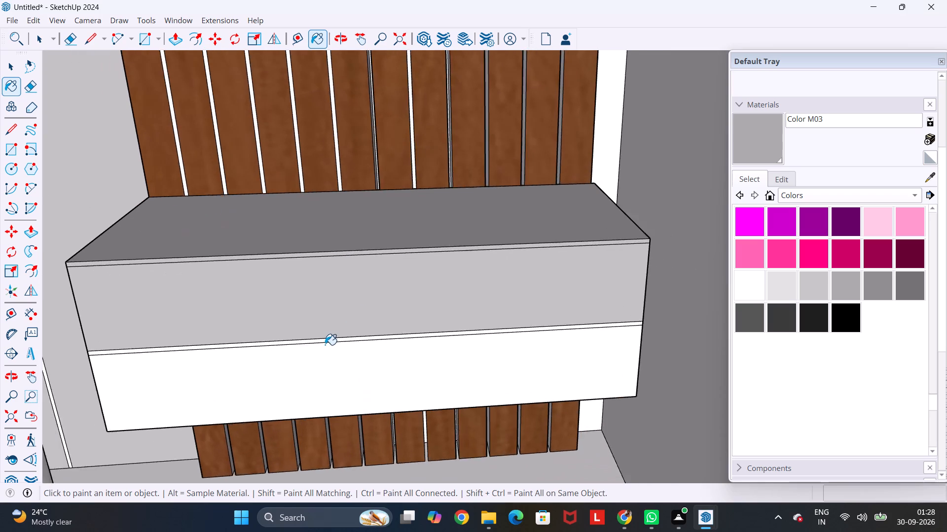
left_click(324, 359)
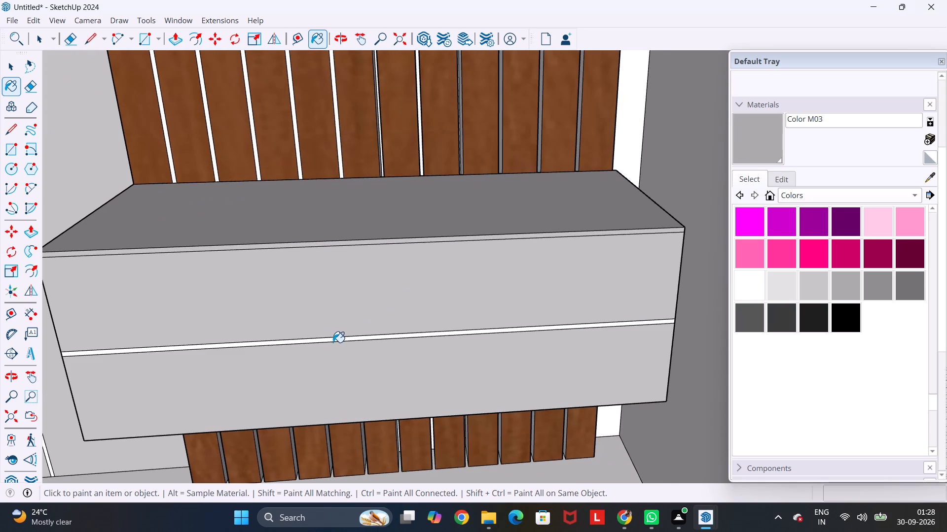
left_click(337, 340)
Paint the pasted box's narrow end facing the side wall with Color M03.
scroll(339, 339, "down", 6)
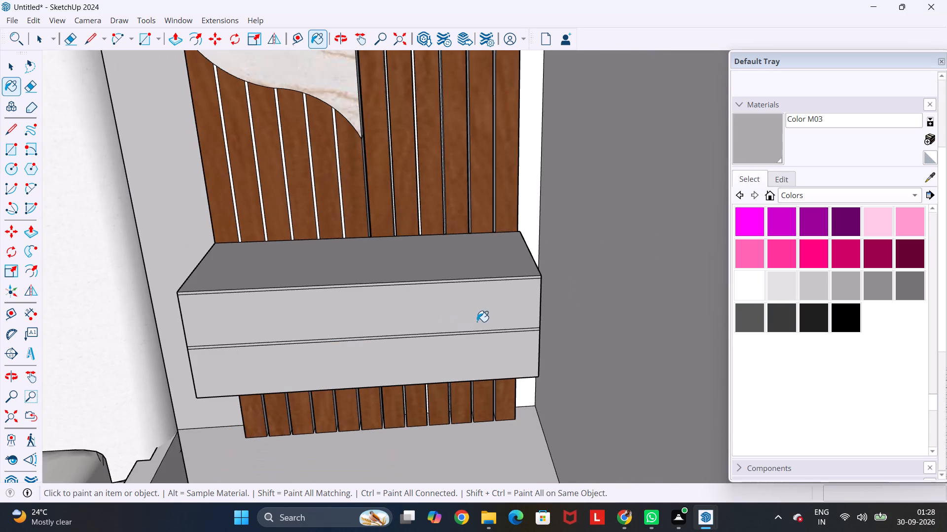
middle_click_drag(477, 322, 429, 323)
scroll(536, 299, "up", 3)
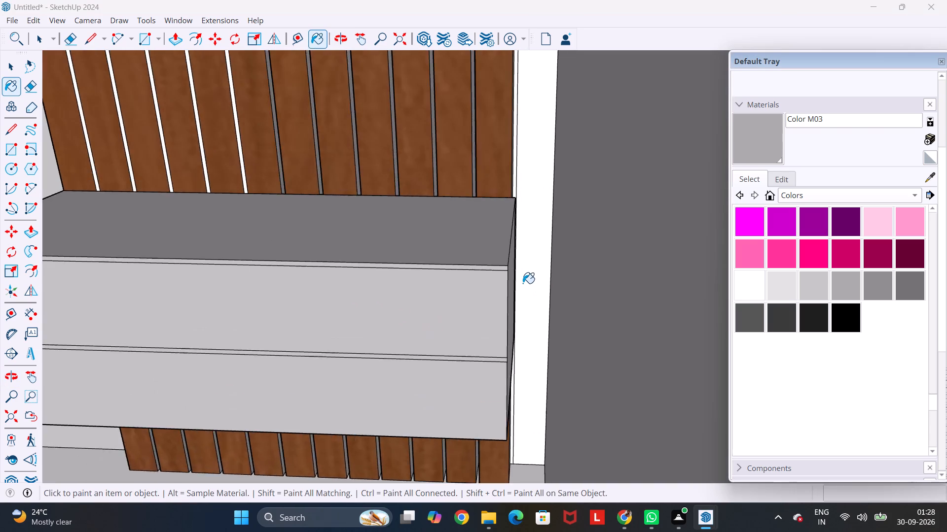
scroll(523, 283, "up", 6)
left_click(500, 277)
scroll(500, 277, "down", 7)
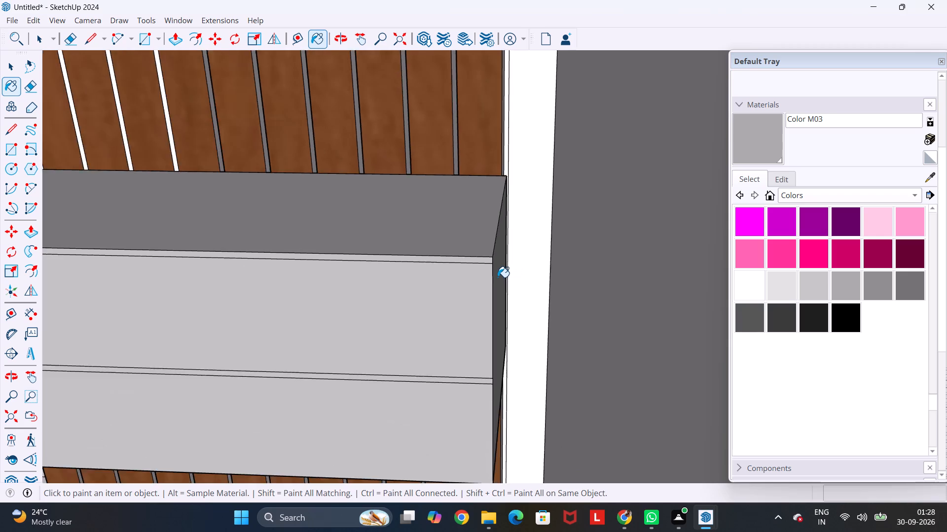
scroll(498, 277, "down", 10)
Examine the whole room from the front, comparing the two drawer boxes beside the bed.
left_click(396, 37)
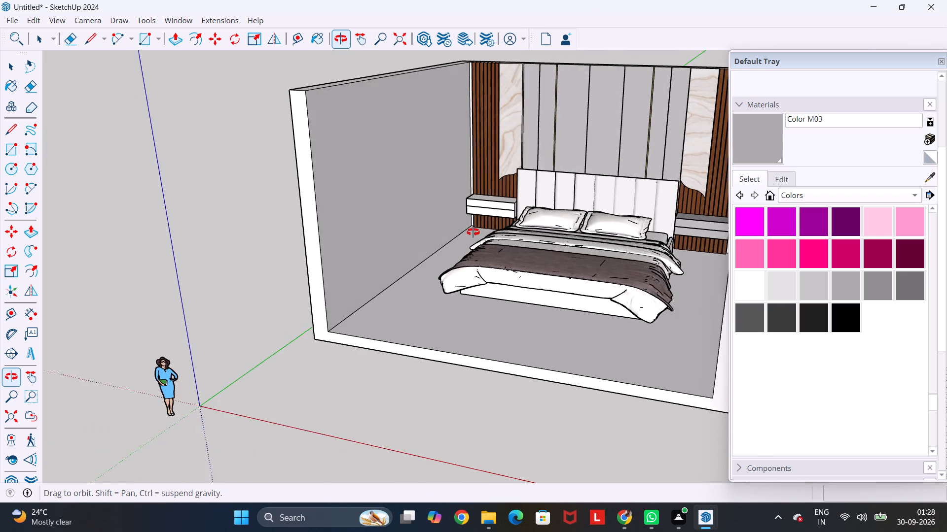
middle_click_drag(544, 250, 529, 248, "ctrl")
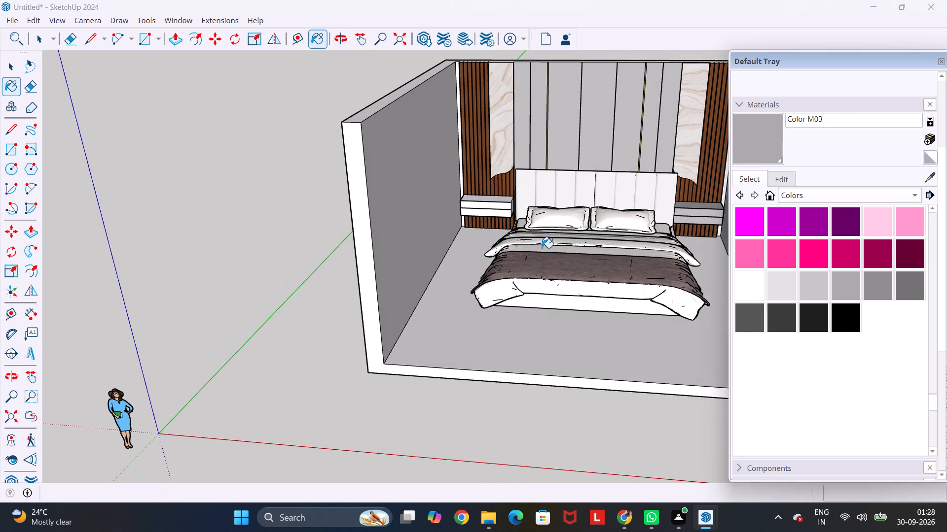
middle_click_drag(546, 248, 413, 263, "shift")
middle_click_drag(465, 285, 533, 295)
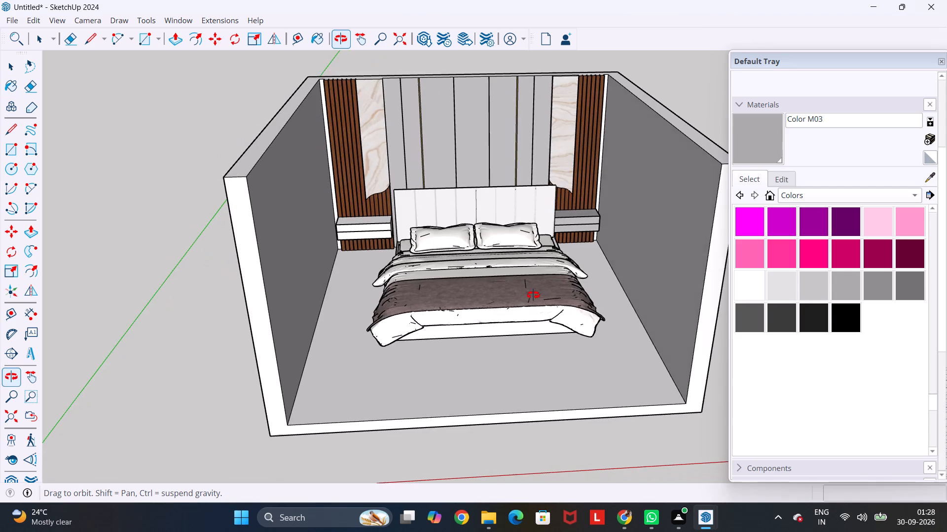
middle_click_drag(533, 295, 525, 275)
scroll(525, 275, "up", 4)
middle_click_drag(519, 265, 510, 226)
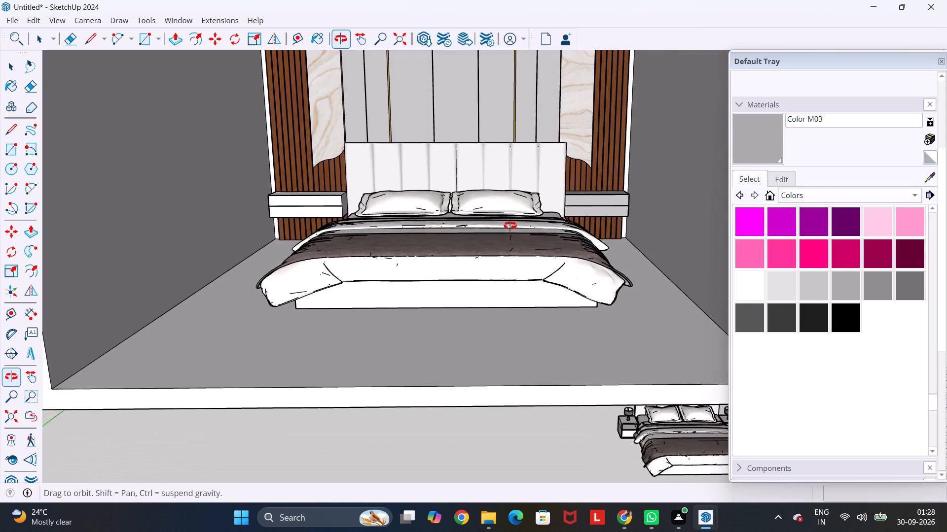
middle_click_drag(510, 226, 516, 260)
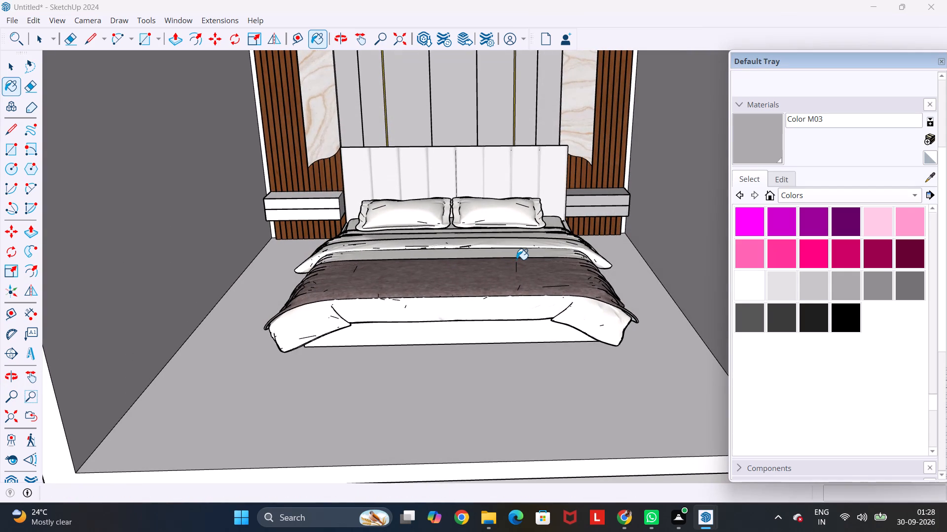
scroll(248, 203, "up", 4)
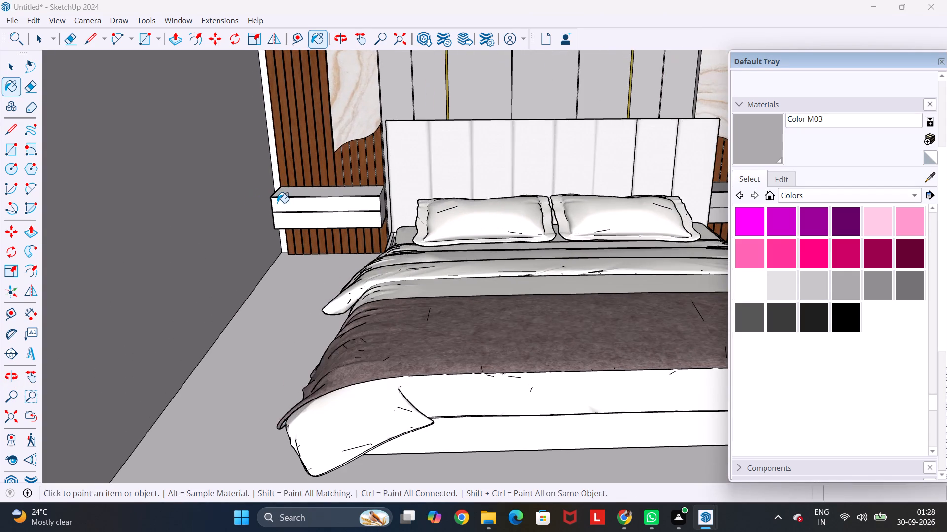
scroll(277, 203, "down", 3)
scroll(343, 225, "down", 4)
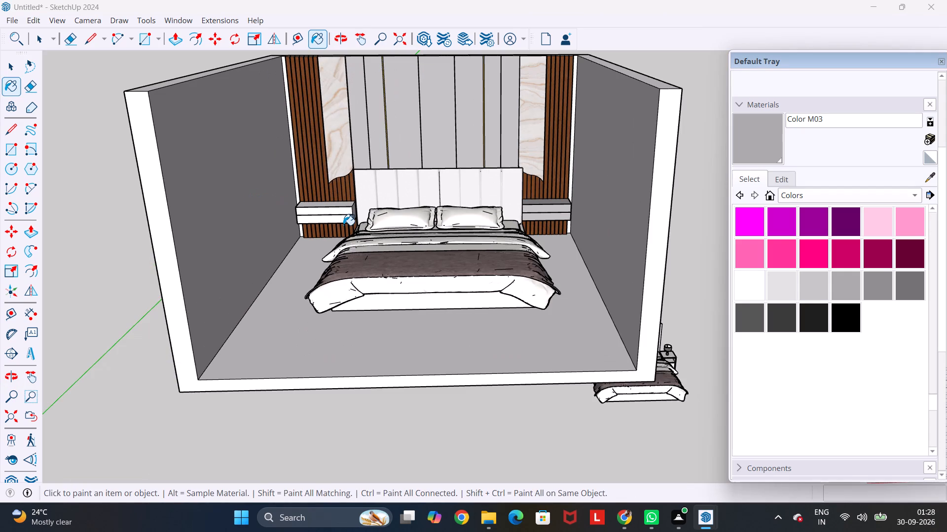
Undo the Color M03 paint, the groove lines and the pasted box on the bed's far side.
key("ctrl+z")
key("z")
key("ctrl+z")
key("ctrl+z")
key("ctrl+z")
key("ctrl+z")
key("ctrl+z")
key("ctrl+z")
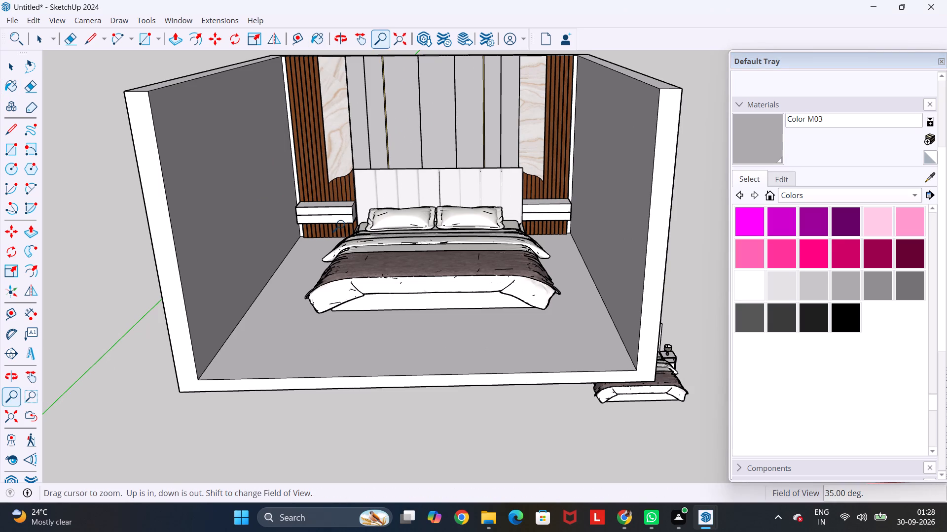
key("ctrl+z")
key("ctrl+z")
key("ctrl+z")
key("ctrl+z")
key("ctrl+z")
key("ctrl+z")
key("ctrl+z")
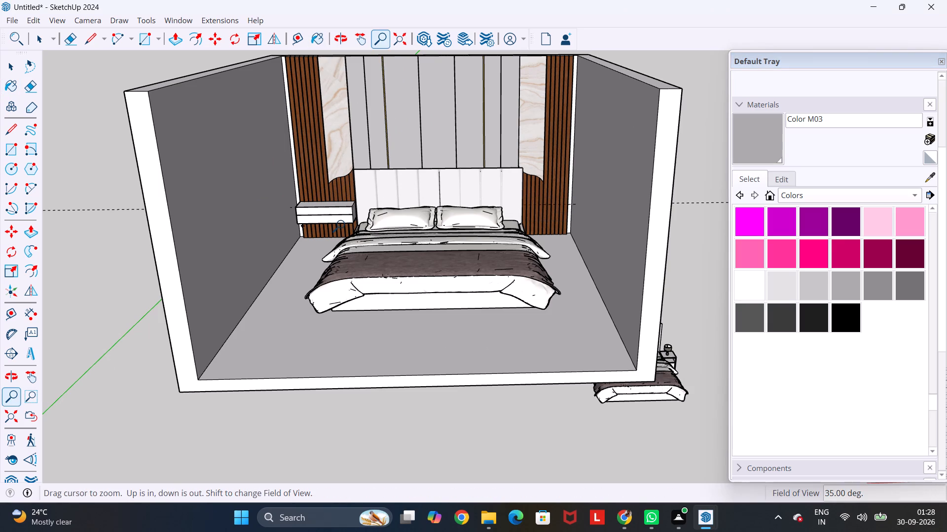
Keep undoing to remove the level guide and the groove lines from the original box beside the bed.
key("ctrl+z")
key("ctrl+z")
key("ctrl+z")
key("ctrl+z")
key("ctrl+z")
key("ctrl+z")
key("ctrl+z")
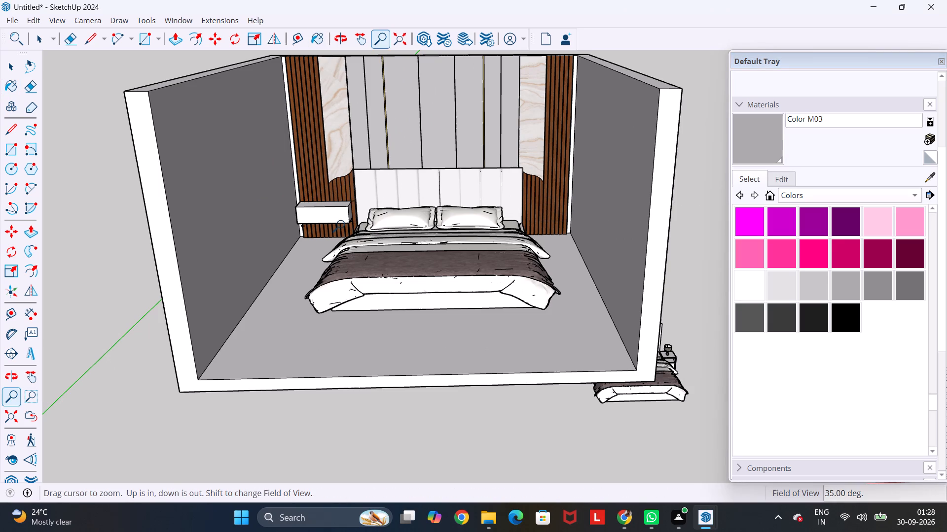
Keep undoing until the original drawer box beside the bed and its construction lines are removed from the slatted panel.
key("ctrl+z")
key("ctrl+z")
key("ctrl+z")
key("ctrl+z")
key("ctrl+z")
key("ctrl+z")
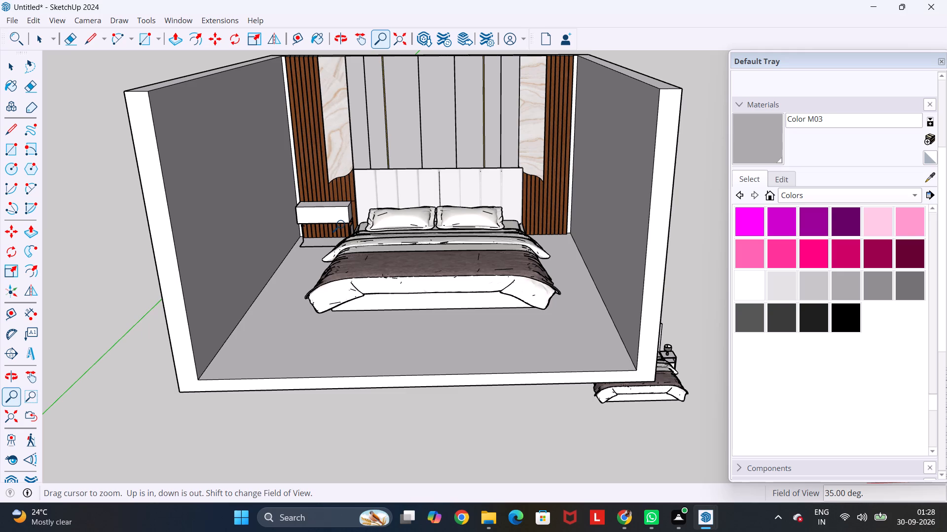
key("ctrl+z")
key("ctrl+z")
key("ctrl+z")
key("ctrl+z")
key("ctrl+z")
key("ctrl+z")
key("ctrl+z")
key("ctrl+z")
key("ctrl+z")
key("ctrl+z")
key("ctrl+z")
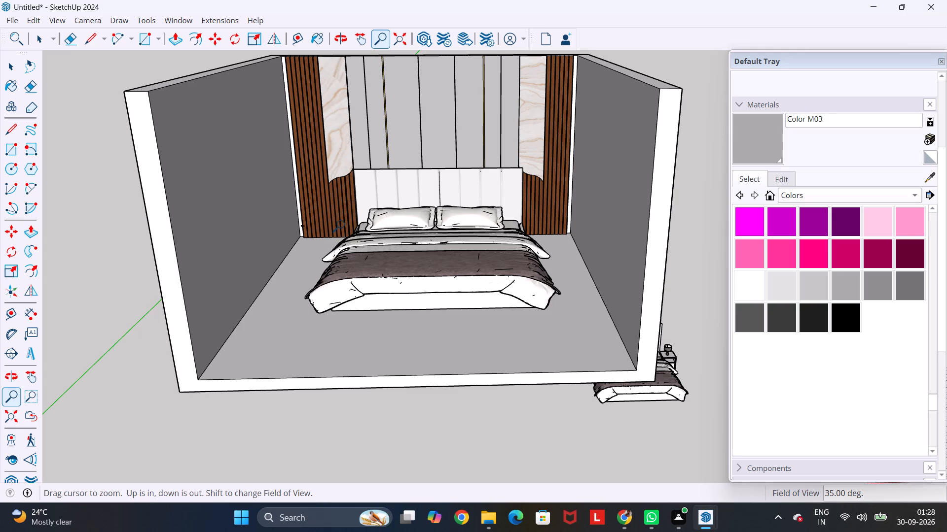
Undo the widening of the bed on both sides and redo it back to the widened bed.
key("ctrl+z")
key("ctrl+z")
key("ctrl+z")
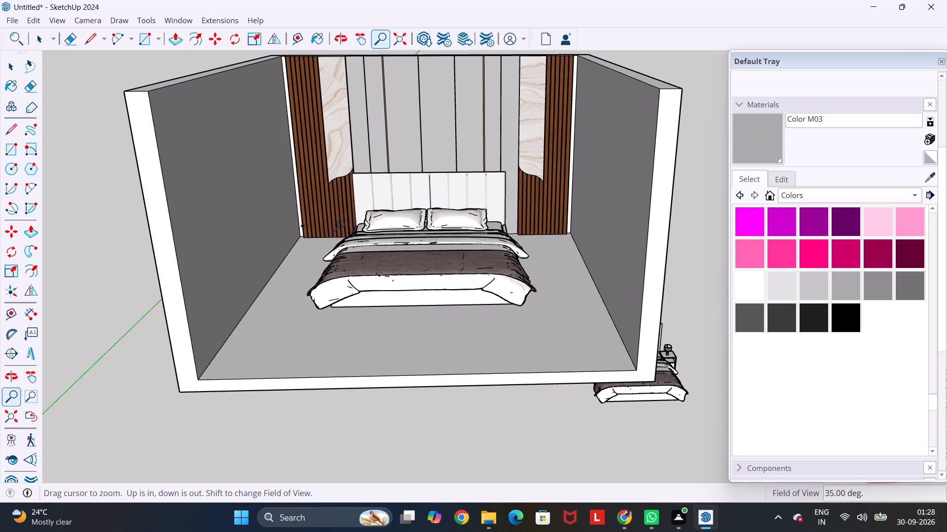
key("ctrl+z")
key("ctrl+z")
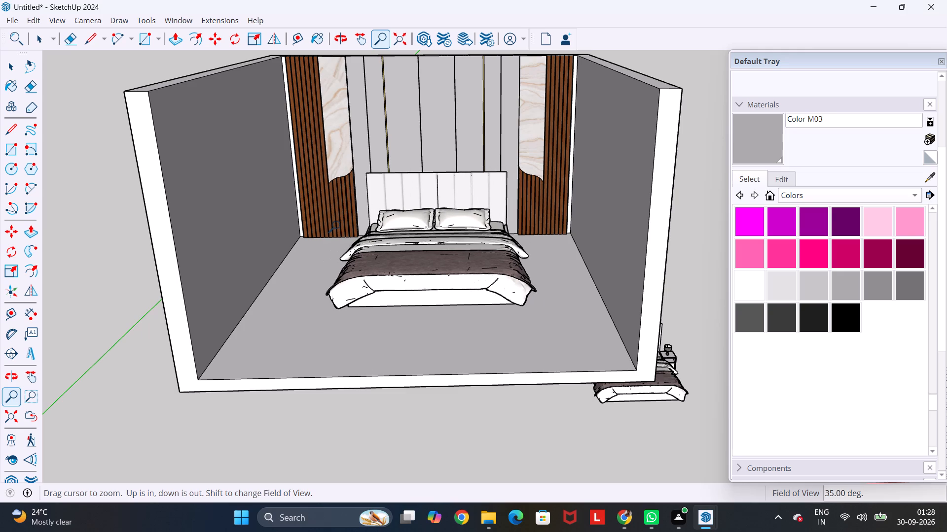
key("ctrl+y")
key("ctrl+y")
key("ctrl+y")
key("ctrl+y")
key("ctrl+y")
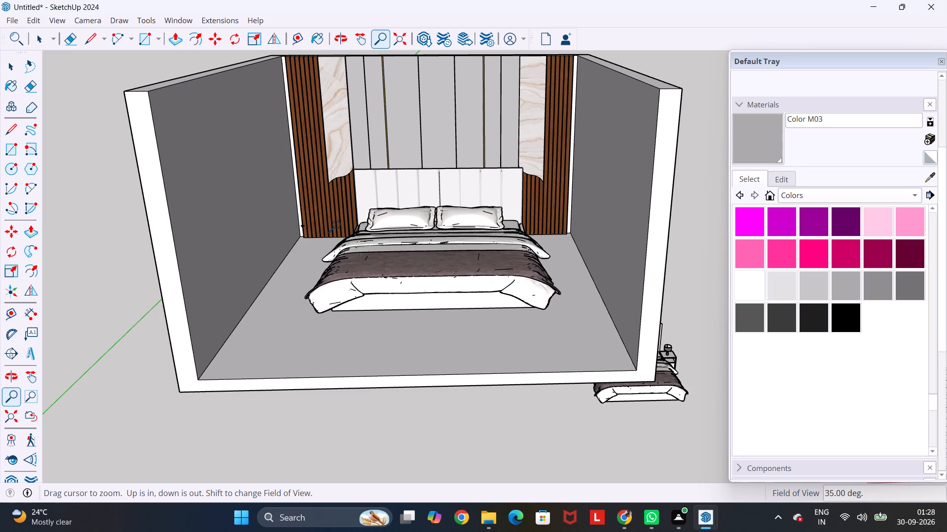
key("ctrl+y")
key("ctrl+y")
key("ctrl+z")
Copy the small plain box standing outside the room behind the spare bed.
scroll(335, 224, "down", 6)
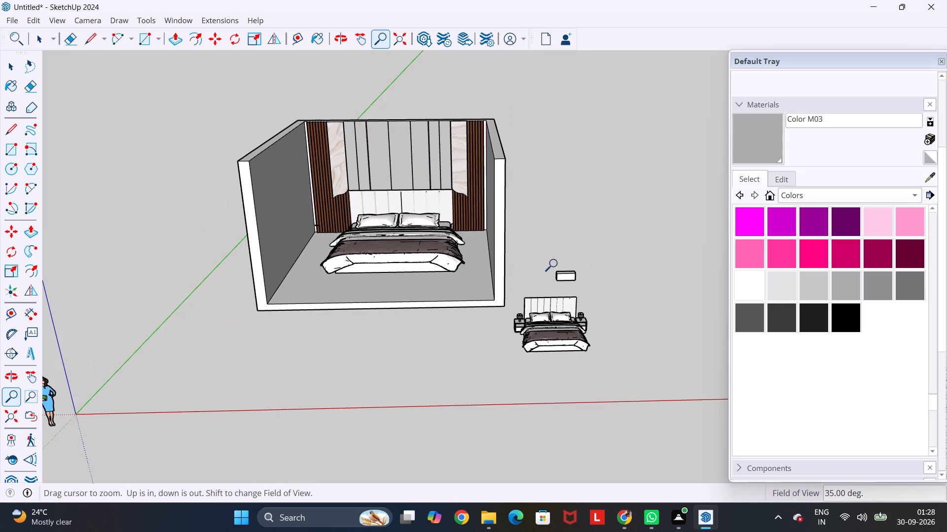
scroll(578, 267, "up", 4)
key("space")
left_click_drag(579, 263, 541, 303)
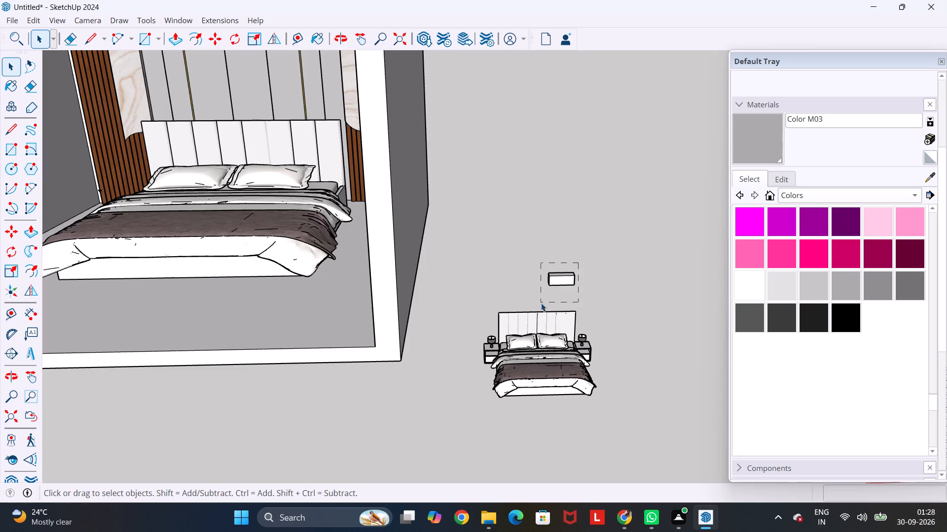
left_click_drag(541, 303, 542, 297)
key("ctrl+c")
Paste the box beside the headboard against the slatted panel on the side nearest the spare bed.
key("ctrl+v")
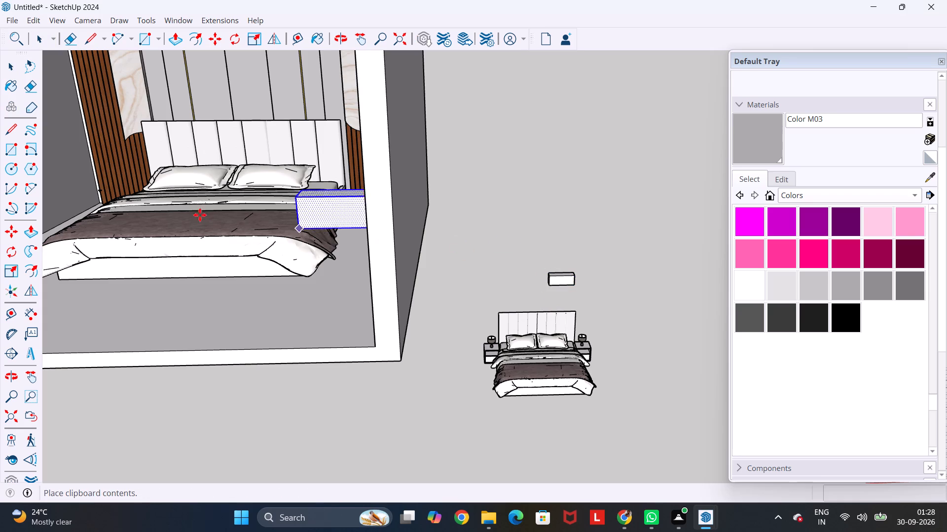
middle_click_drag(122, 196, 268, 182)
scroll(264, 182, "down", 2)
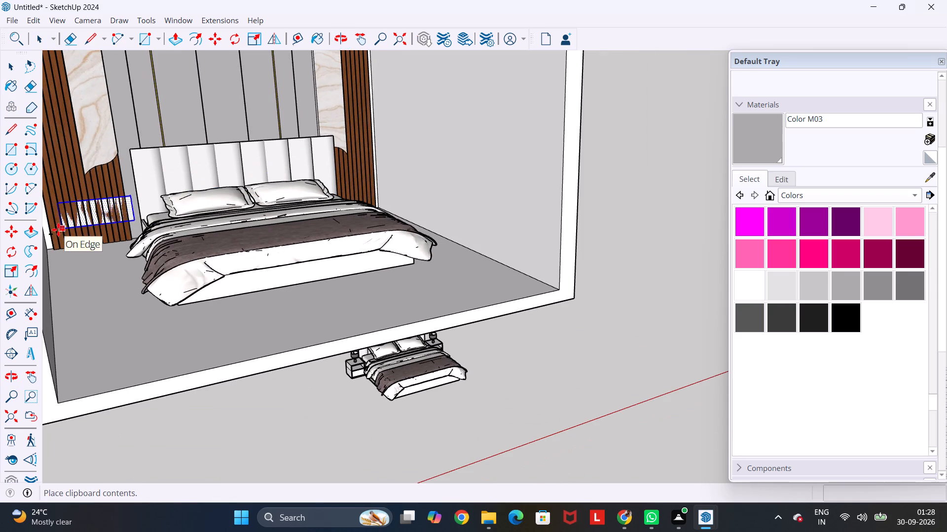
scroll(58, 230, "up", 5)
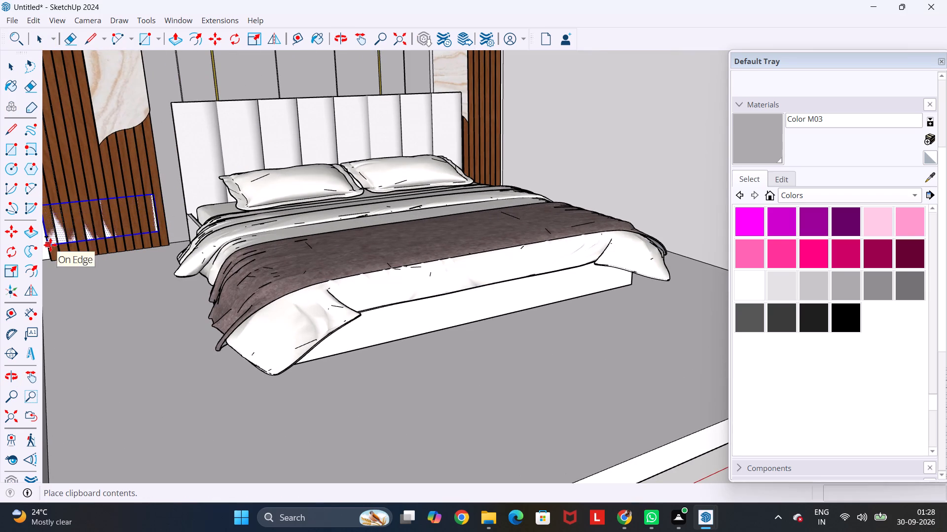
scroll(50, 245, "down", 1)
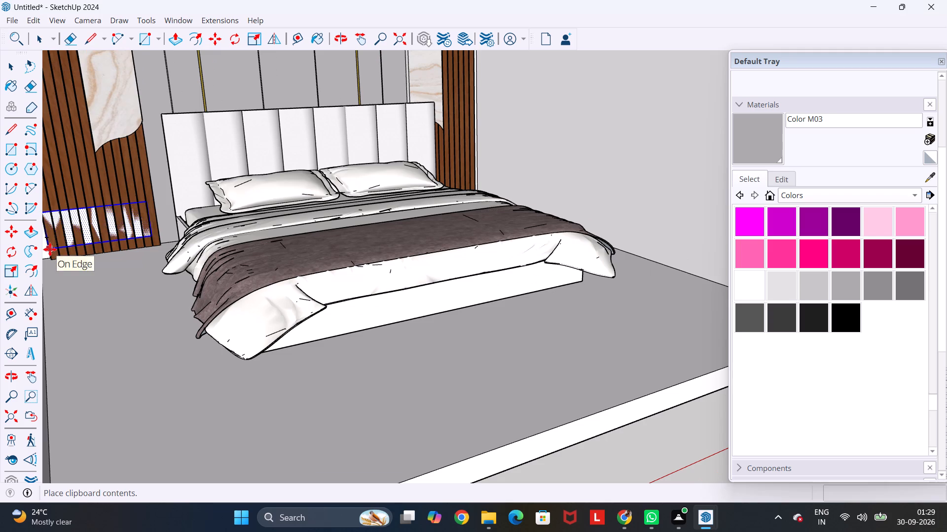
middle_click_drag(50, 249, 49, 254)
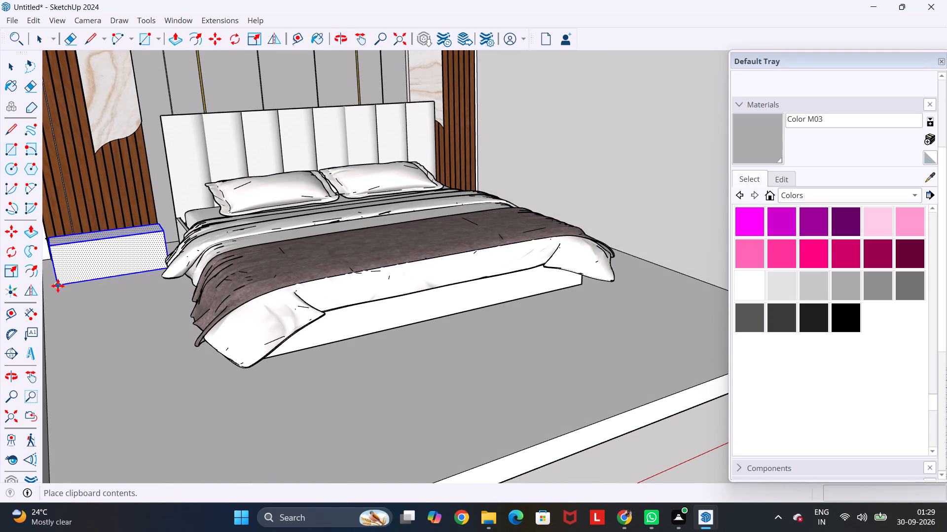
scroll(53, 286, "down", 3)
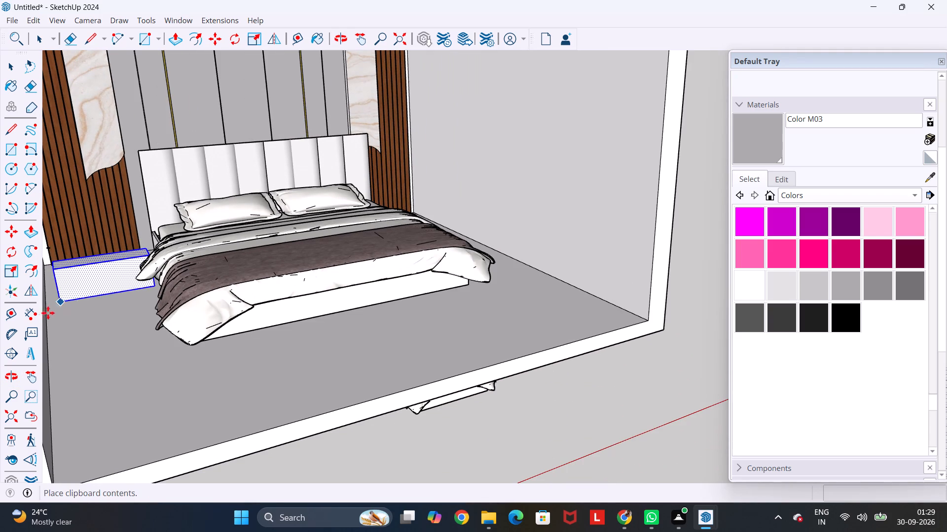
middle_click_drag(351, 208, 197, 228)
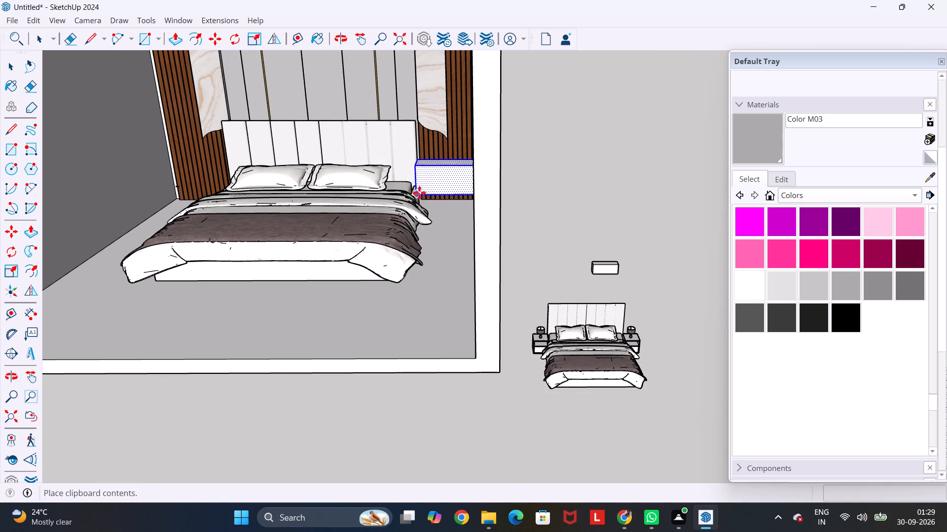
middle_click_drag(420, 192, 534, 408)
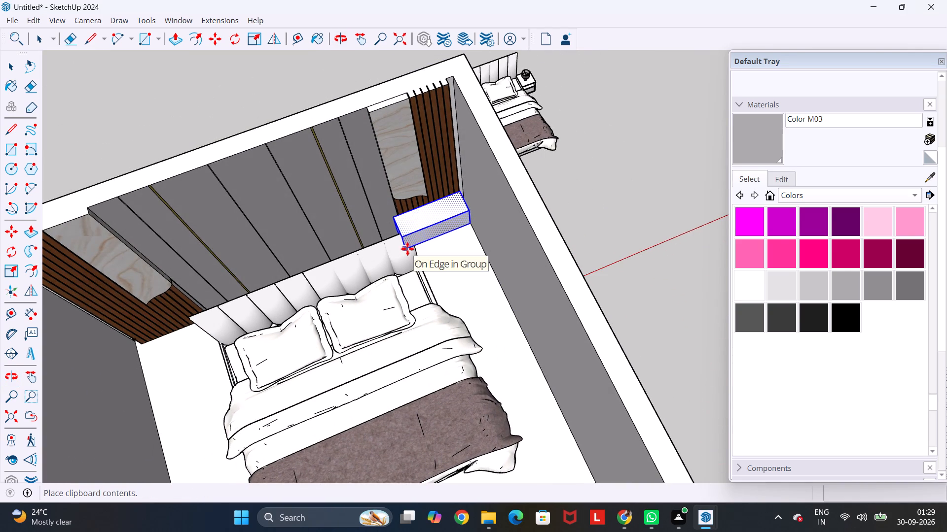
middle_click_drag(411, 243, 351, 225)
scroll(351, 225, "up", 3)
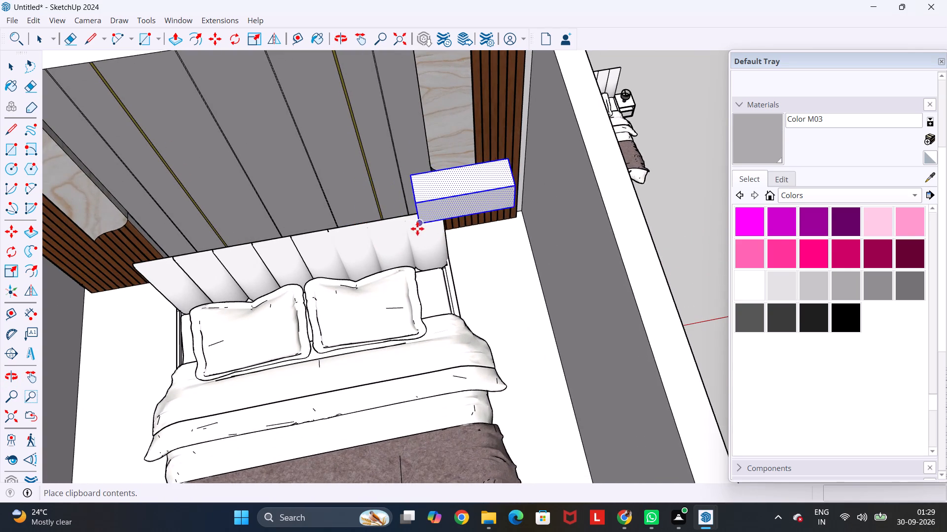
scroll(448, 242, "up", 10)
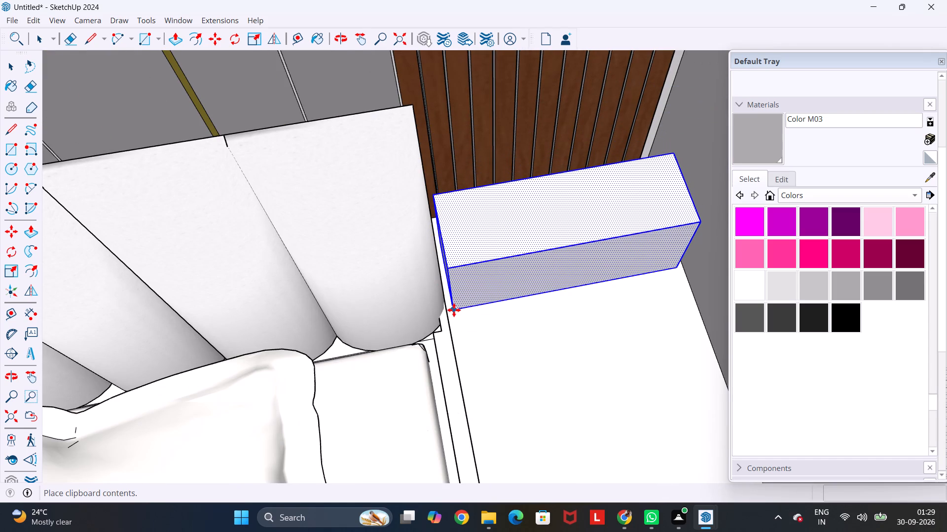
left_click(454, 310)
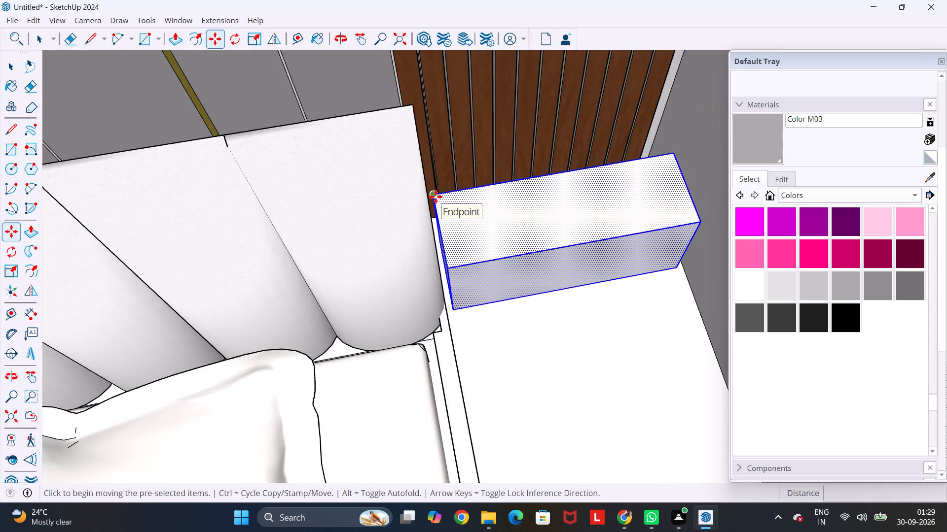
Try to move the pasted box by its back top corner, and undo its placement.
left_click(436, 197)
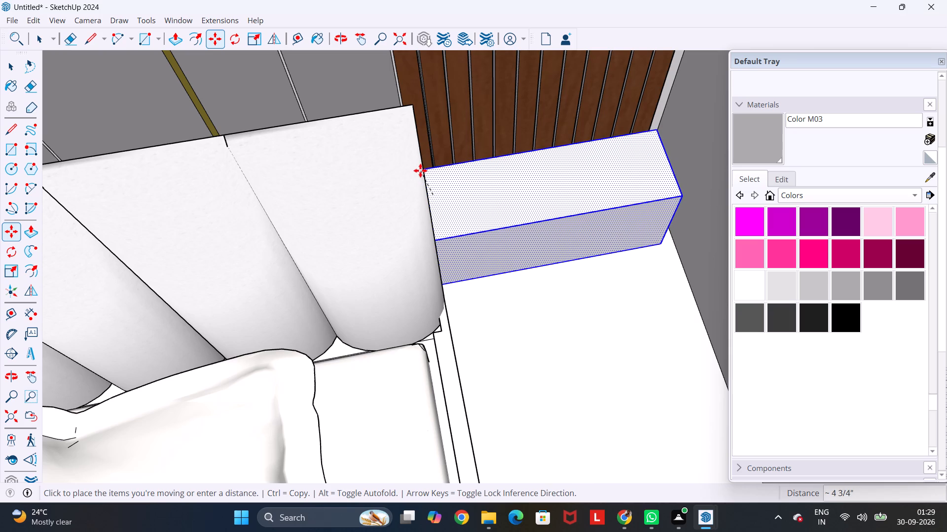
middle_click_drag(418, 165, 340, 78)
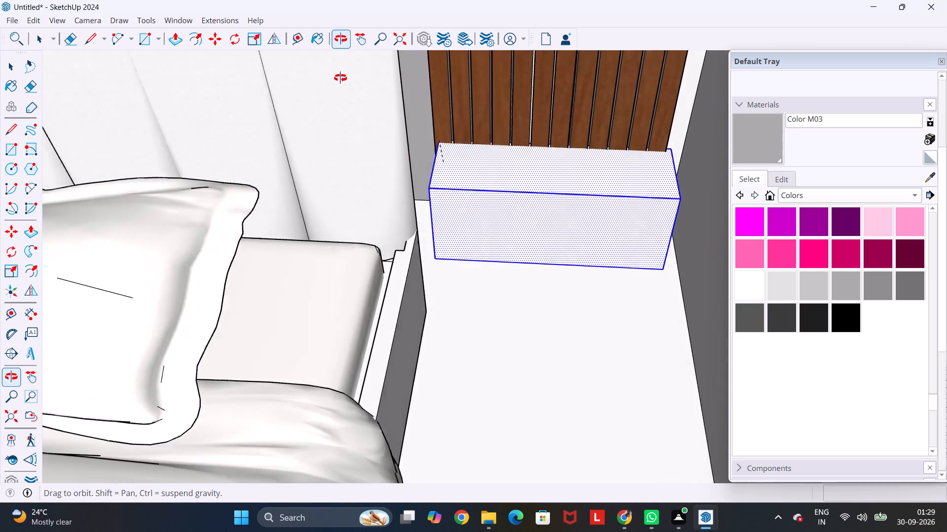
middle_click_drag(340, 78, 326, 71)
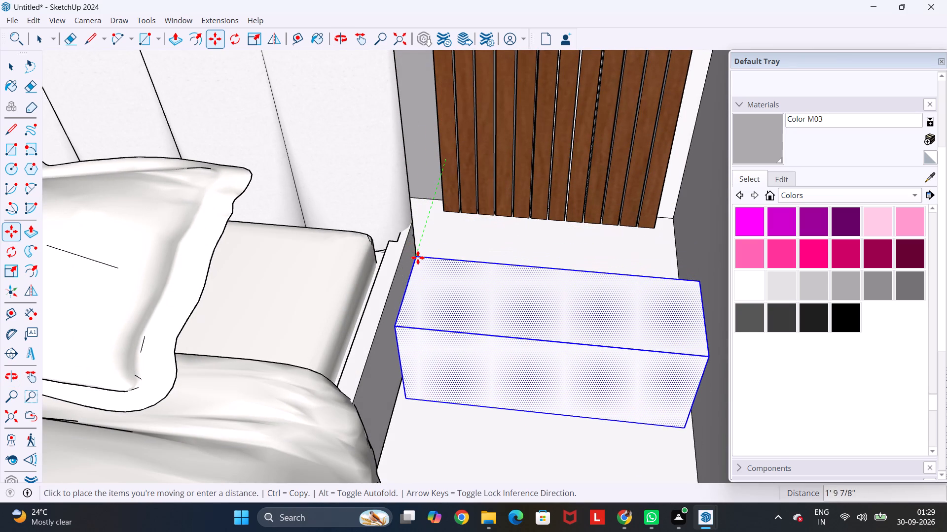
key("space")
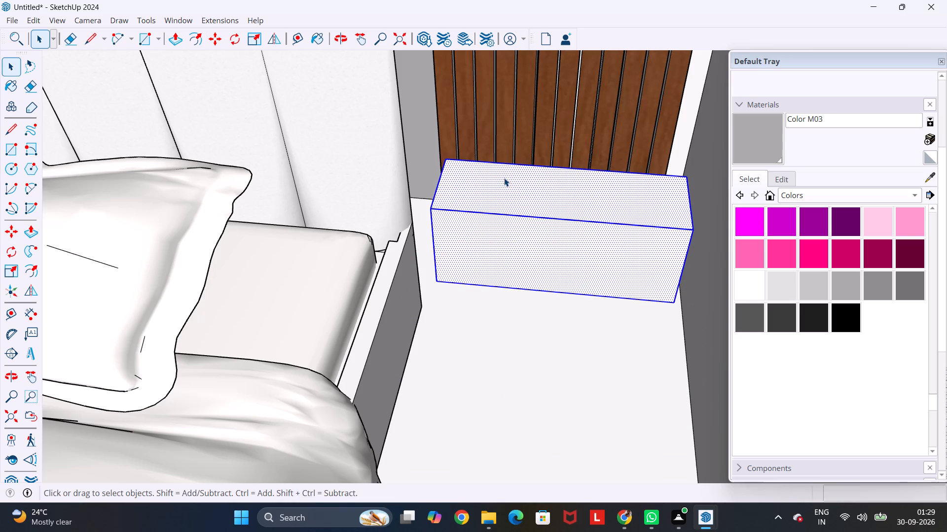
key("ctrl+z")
Place a horizontal guide 6" above the bottom edge of the slats on the side nearest the spare bed.
scroll(503, 189, "down", 4)
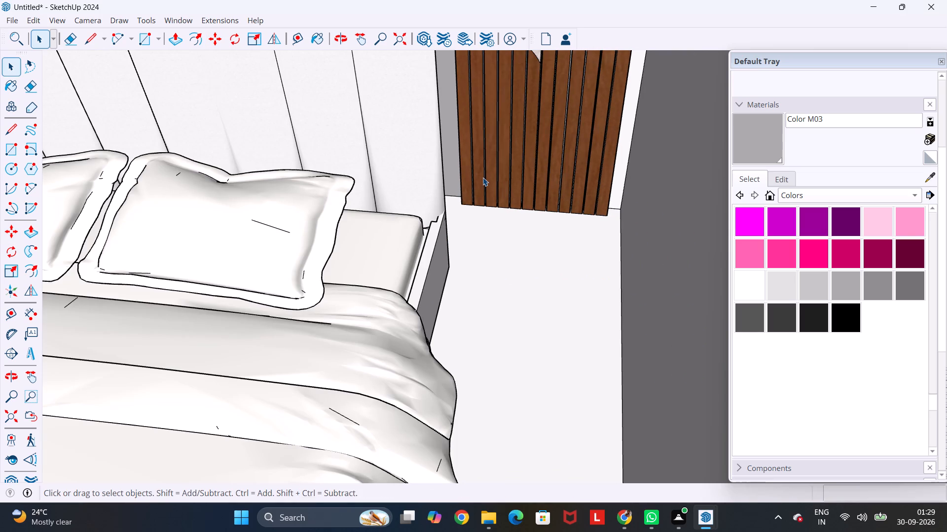
key("t")
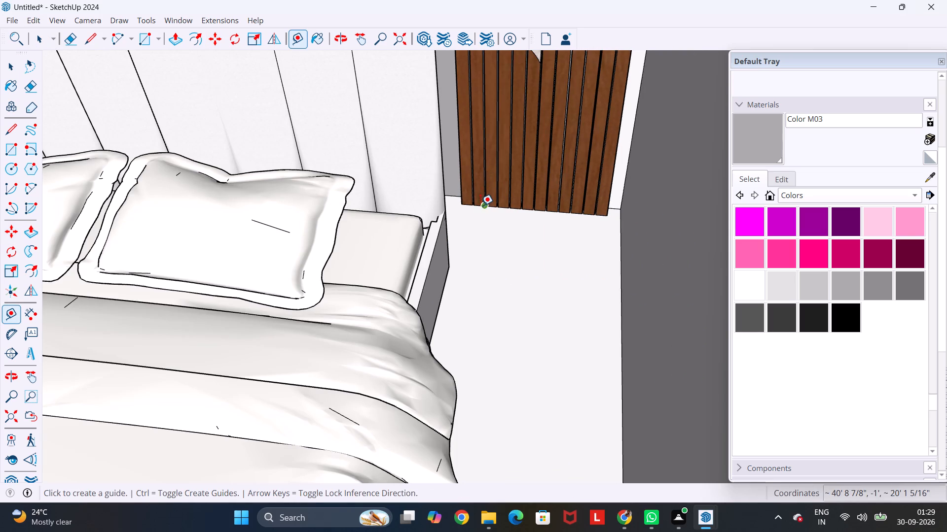
scroll(476, 205, "up", 9)
left_click(477, 205)
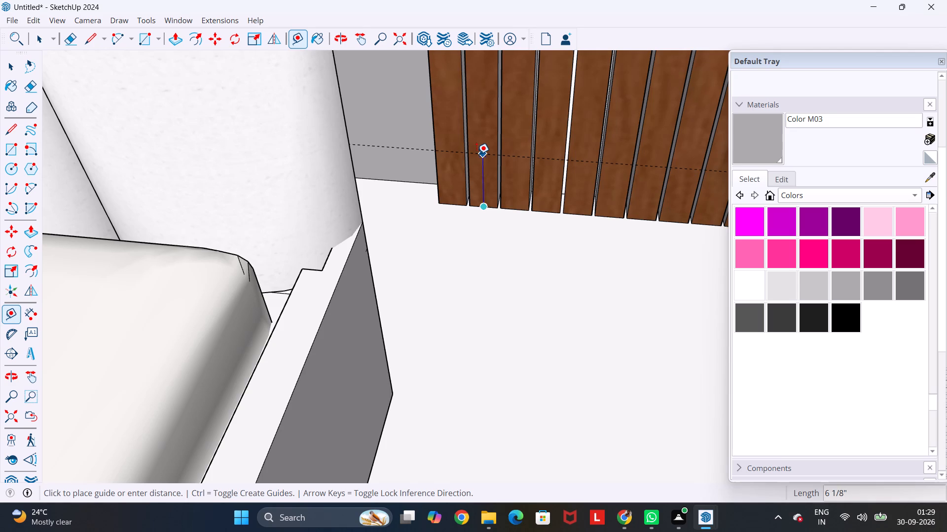
type("6\"")
key("Return")
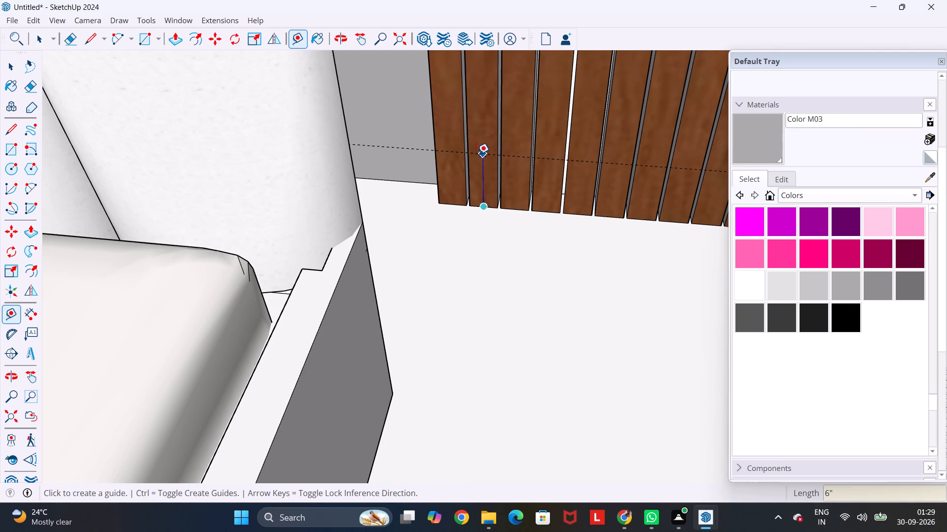
Paste the box against the slats beside the headboard, with its base level with the guide.
scroll(476, 154, "down", 9)
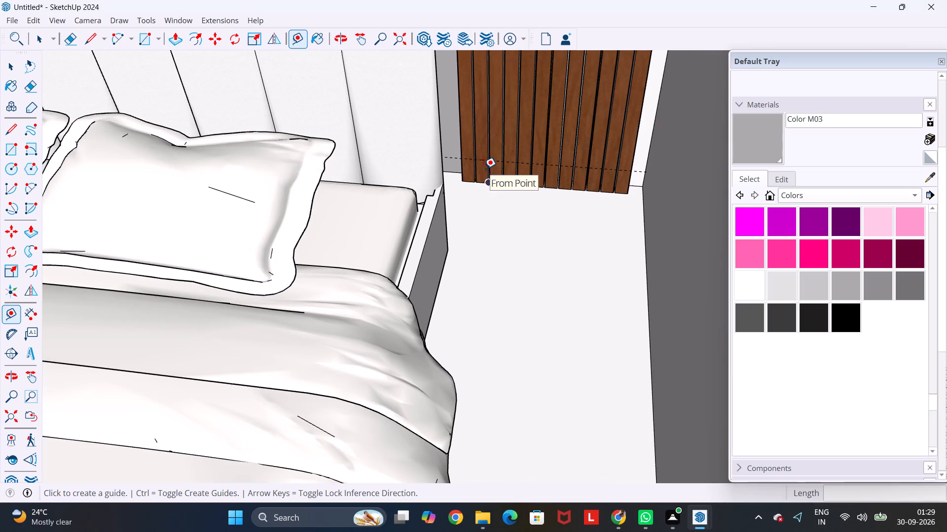
key("ctrl+v")
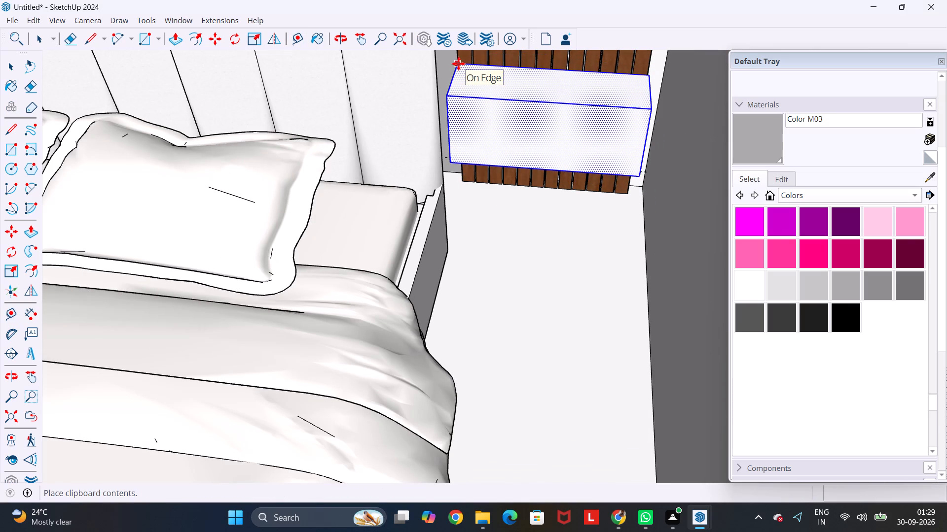
left_click(458, 64)
Paste a second box against the slats on the bed's opposite side, level with the same guide and against the side wall.
scroll(458, 66, "down", 4)
scroll(411, 130, "down", 9)
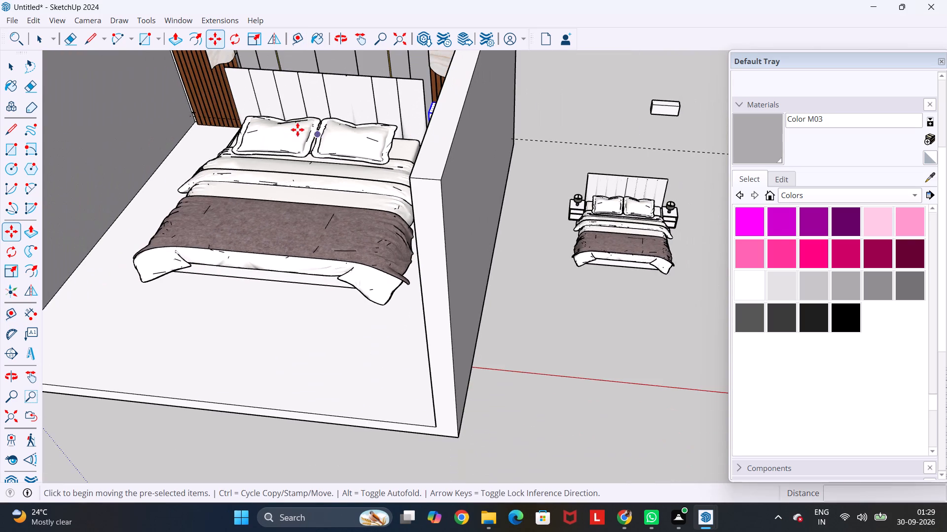
scroll(224, 109, "up", 3)
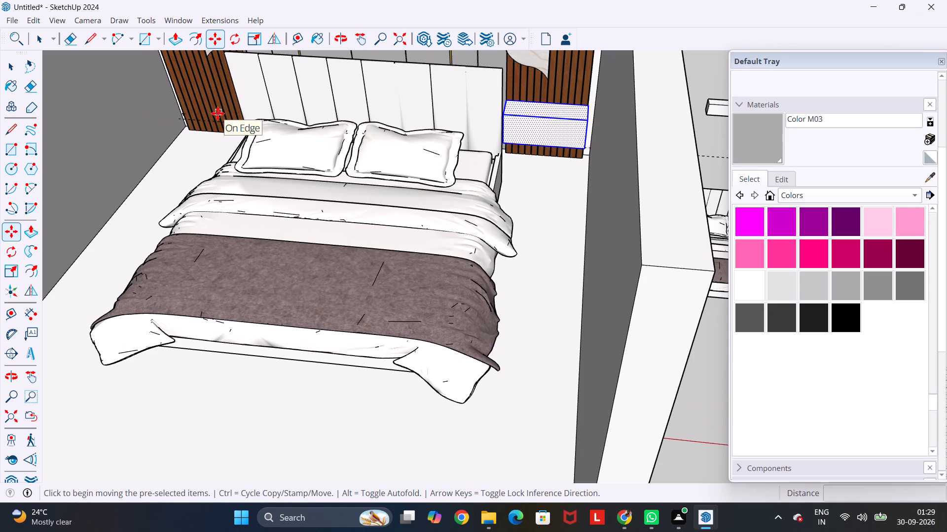
middle_click_drag(218, 113, 365, 180, "shift")
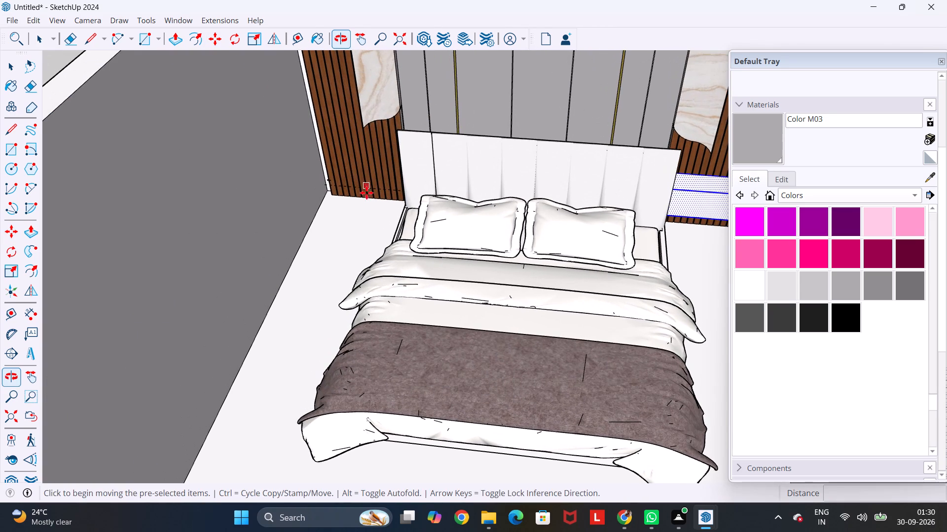
middle_click_drag(585, 292, 669, 256)
scroll(402, 171, "up", 2)
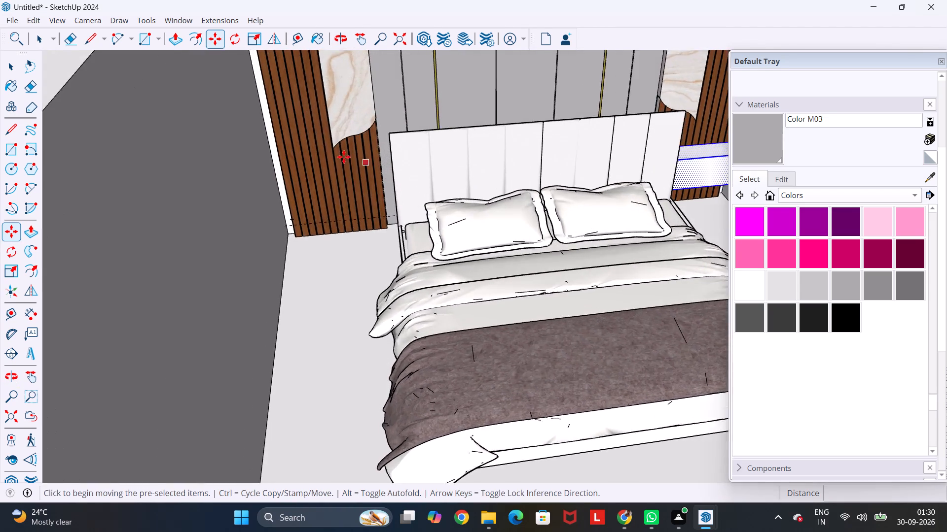
scroll(344, 157, "up", 2)
scroll(293, 192, "up", 4)
key("ctrl+v")
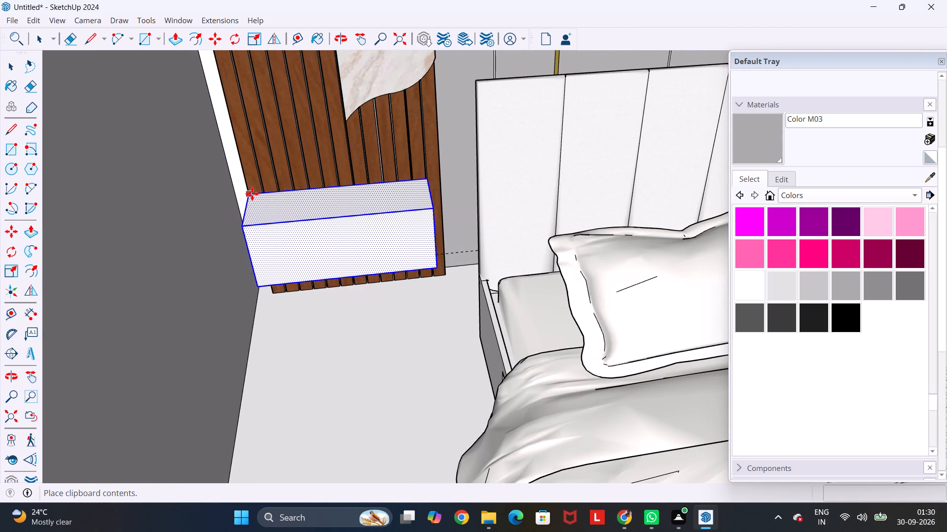
left_click(252, 194)
Push/Pull the second box's bed-facing side out about 2 11/16" to meet the edge of the slat panel.
middle_click_drag(407, 200, 338, 216)
key("p")
scroll(433, 208, "up", 4)
left_click(433, 208)
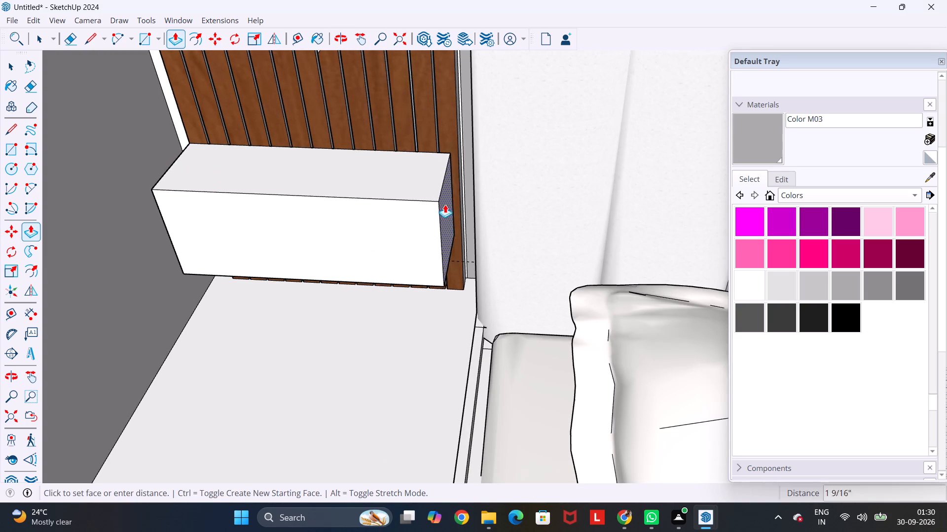
left_click(463, 283)
scroll(474, 274, "down", 10)
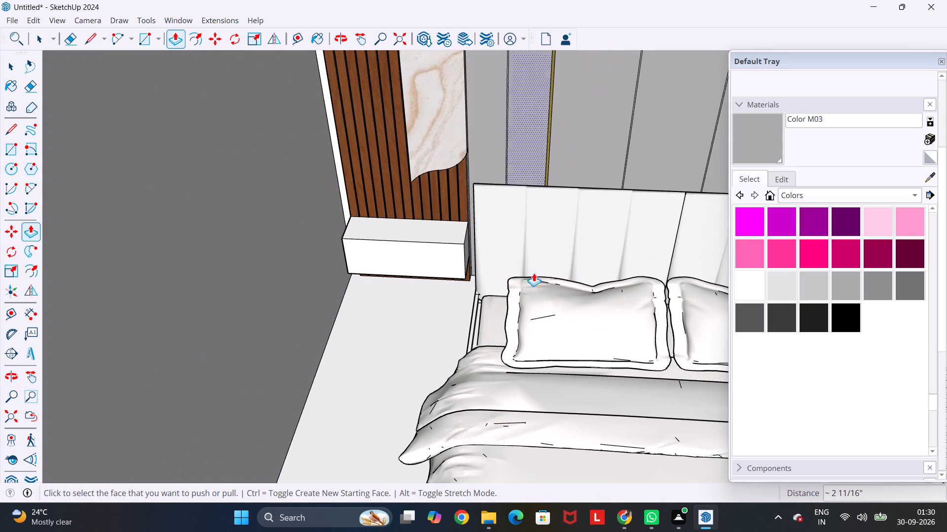
middle_click_drag(588, 276, 127, 239)
scroll(519, 204, "up", 9)
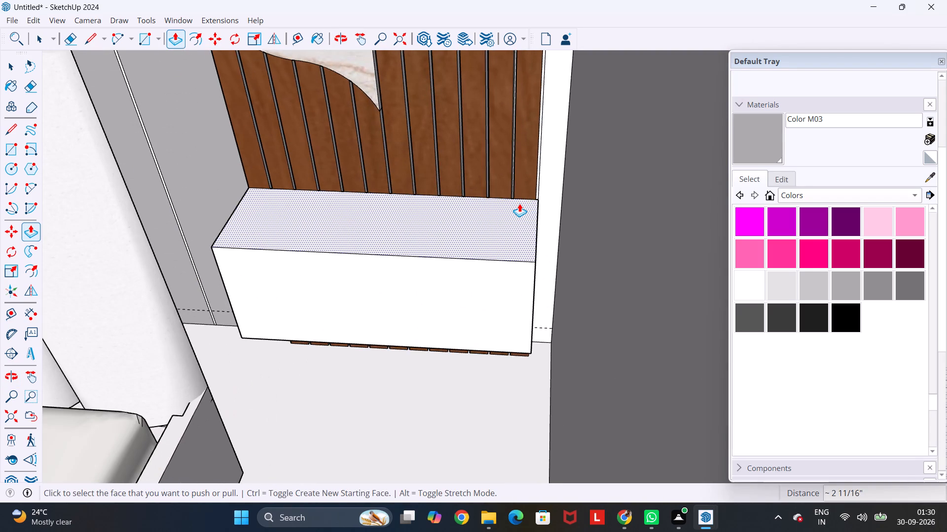
key("Escape")
key("space")
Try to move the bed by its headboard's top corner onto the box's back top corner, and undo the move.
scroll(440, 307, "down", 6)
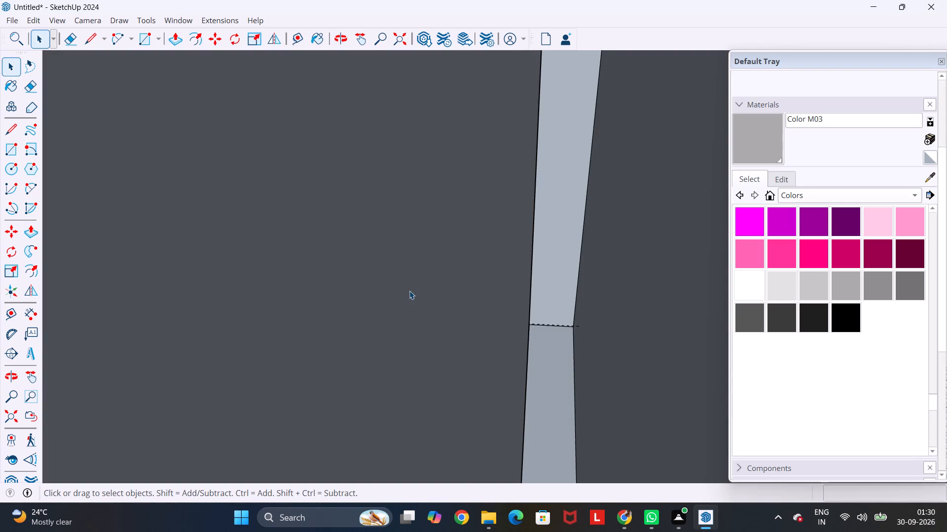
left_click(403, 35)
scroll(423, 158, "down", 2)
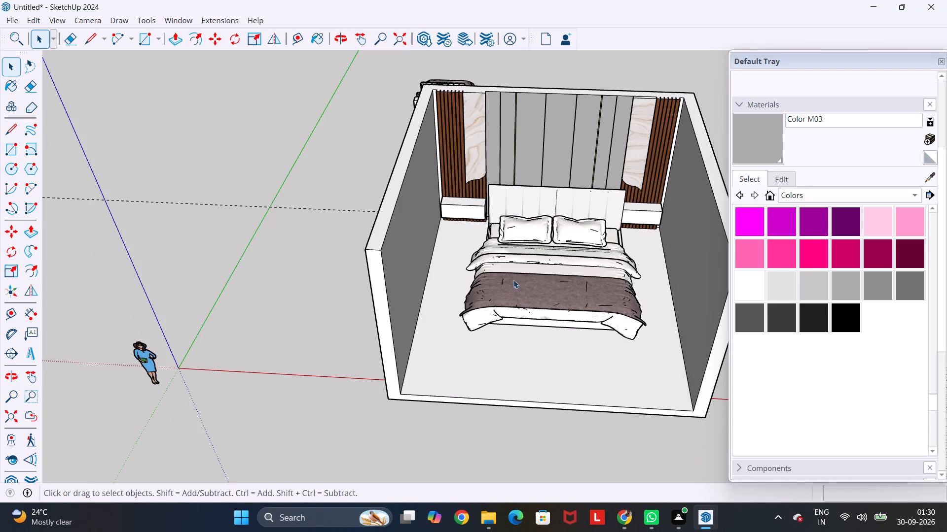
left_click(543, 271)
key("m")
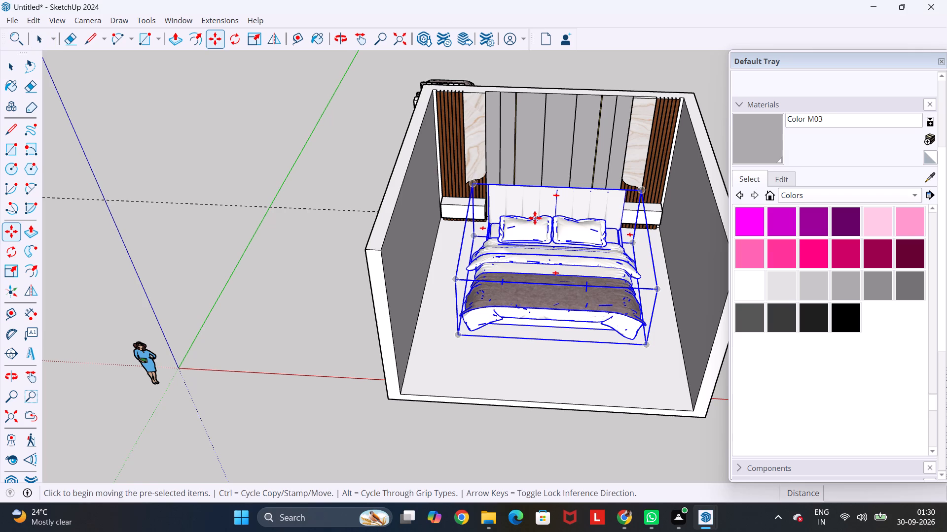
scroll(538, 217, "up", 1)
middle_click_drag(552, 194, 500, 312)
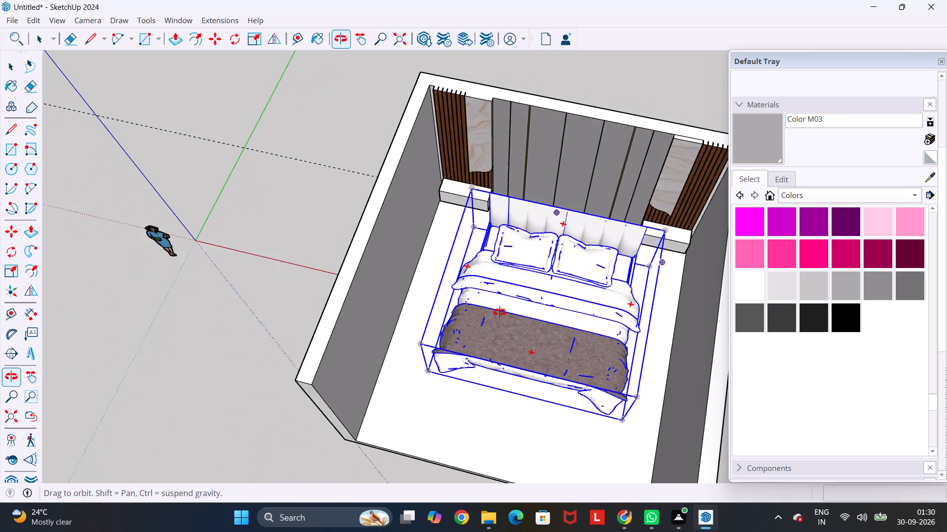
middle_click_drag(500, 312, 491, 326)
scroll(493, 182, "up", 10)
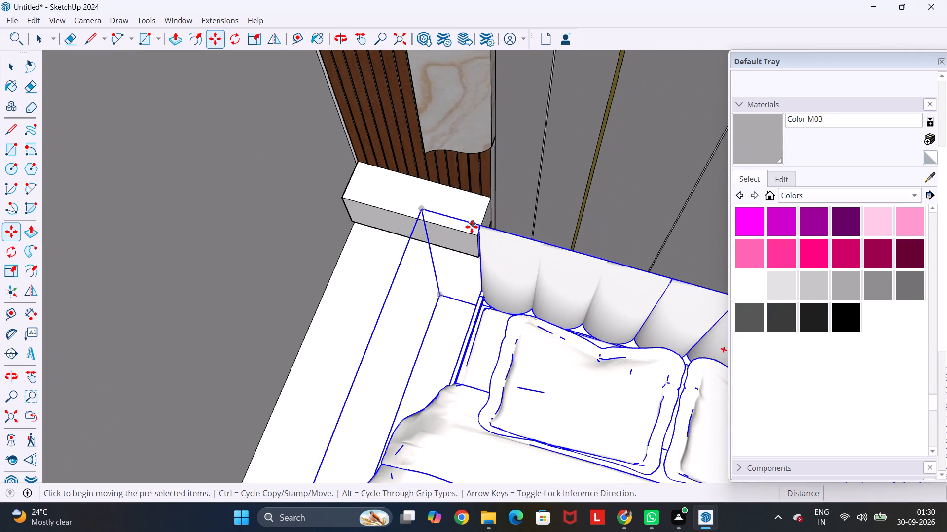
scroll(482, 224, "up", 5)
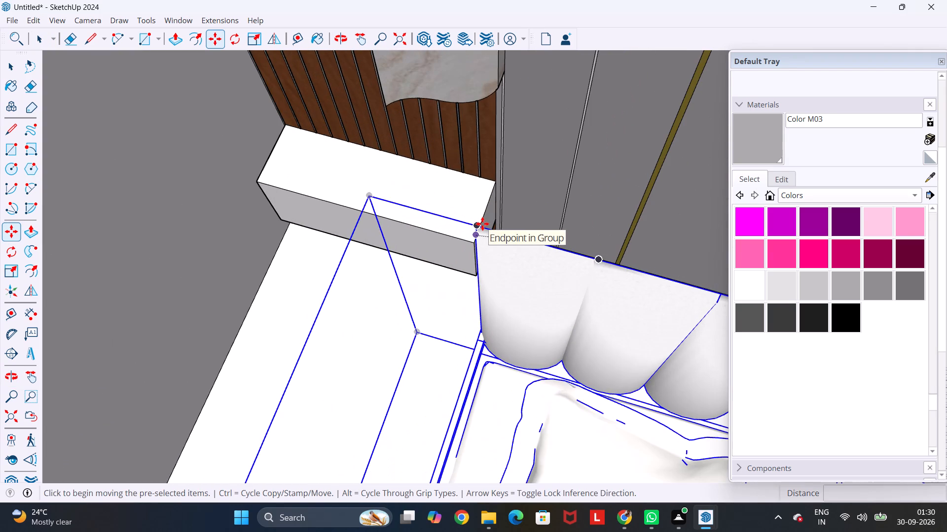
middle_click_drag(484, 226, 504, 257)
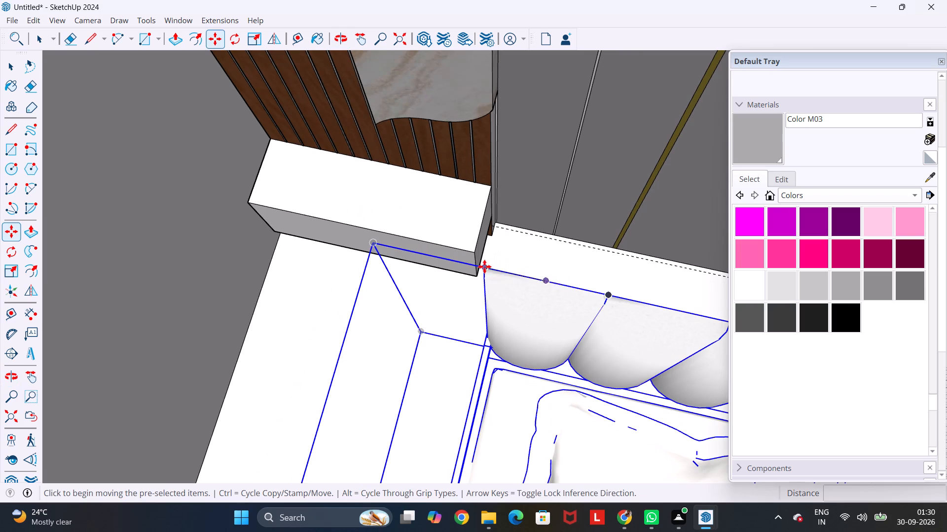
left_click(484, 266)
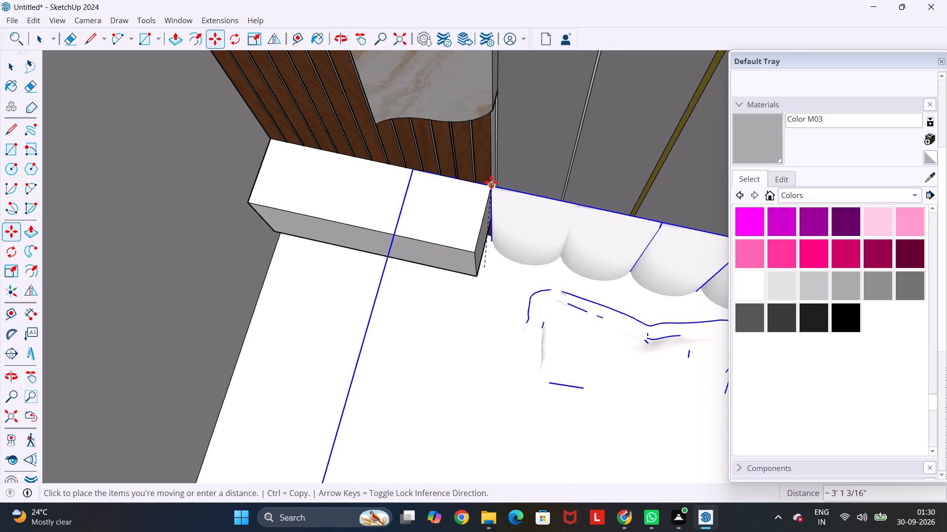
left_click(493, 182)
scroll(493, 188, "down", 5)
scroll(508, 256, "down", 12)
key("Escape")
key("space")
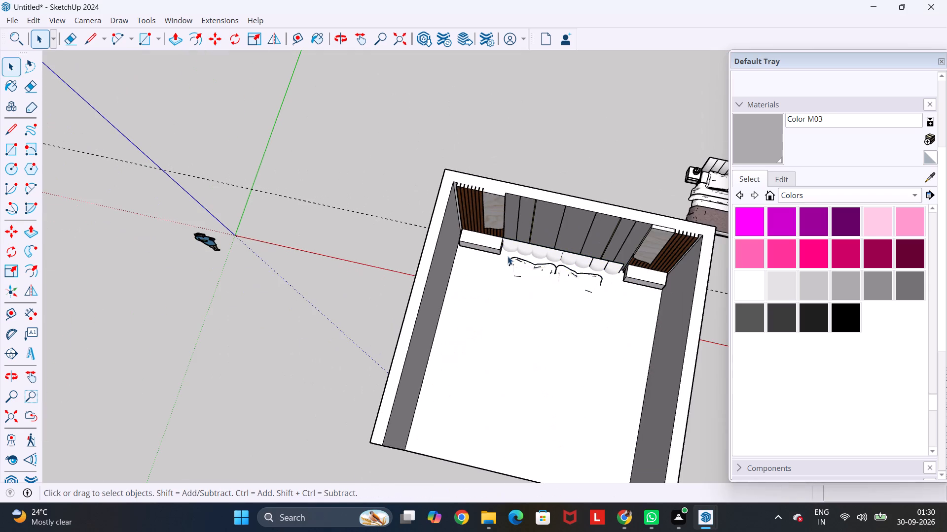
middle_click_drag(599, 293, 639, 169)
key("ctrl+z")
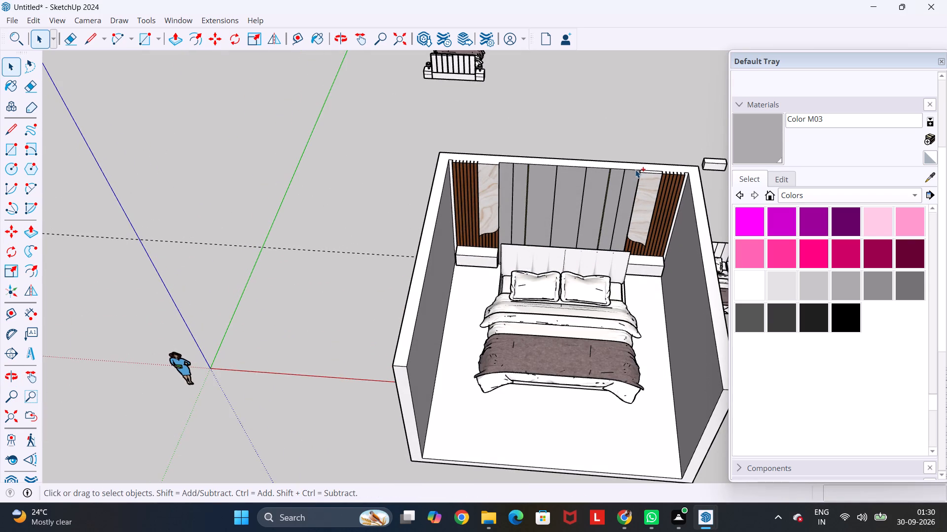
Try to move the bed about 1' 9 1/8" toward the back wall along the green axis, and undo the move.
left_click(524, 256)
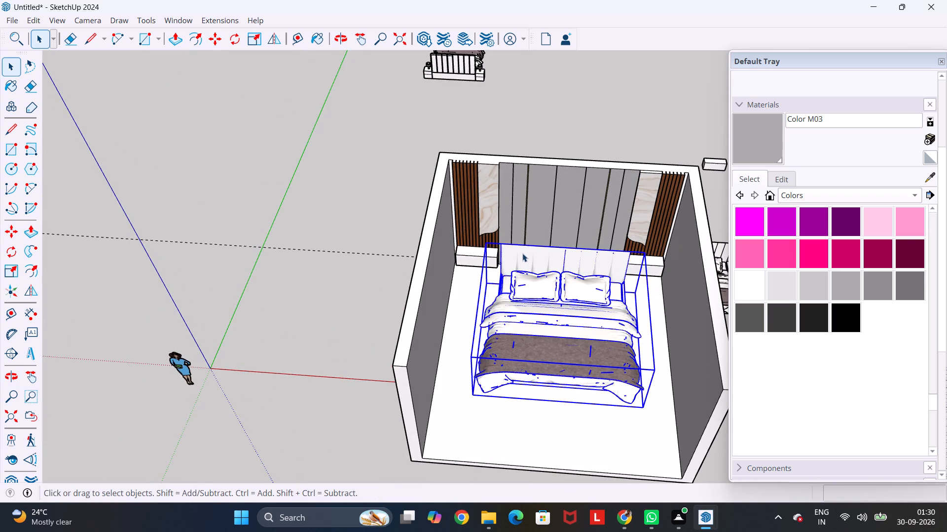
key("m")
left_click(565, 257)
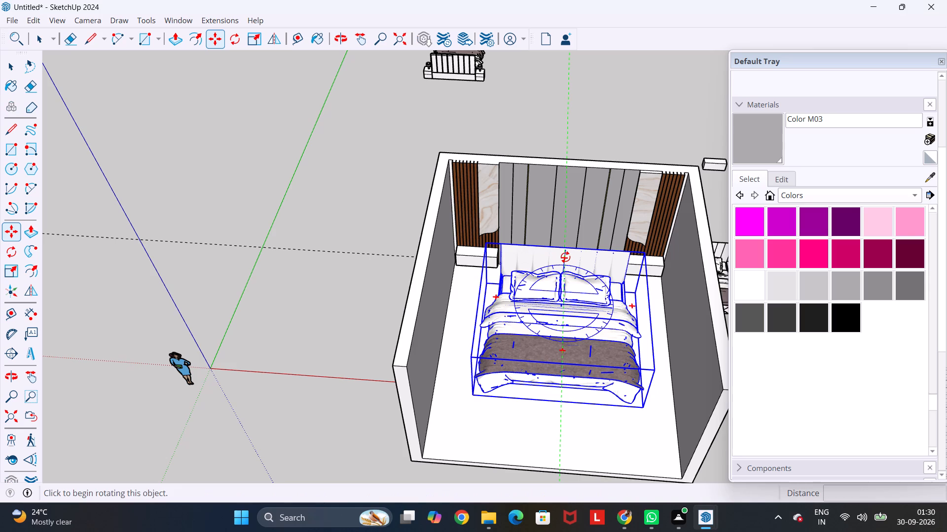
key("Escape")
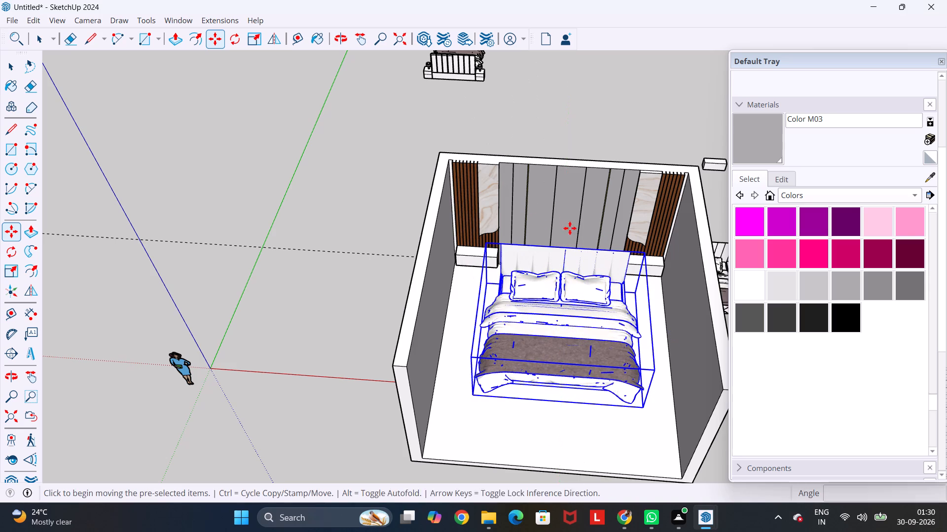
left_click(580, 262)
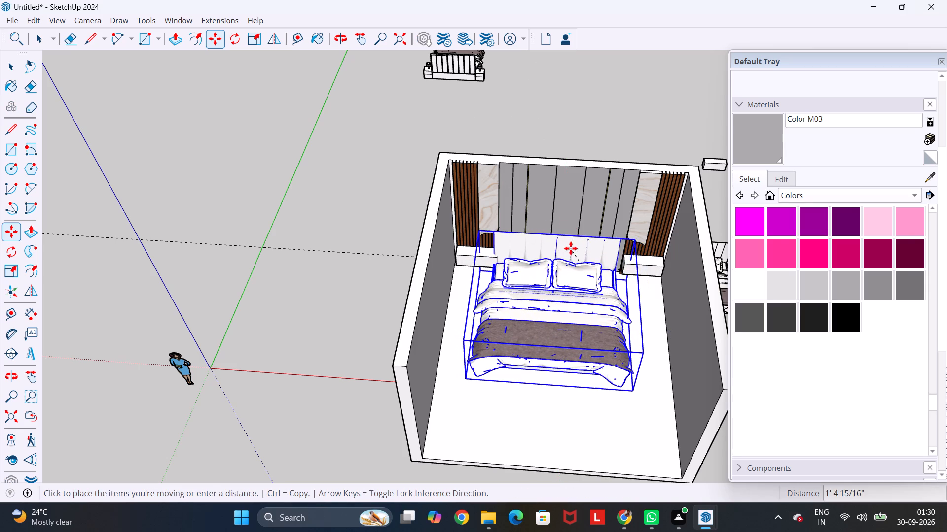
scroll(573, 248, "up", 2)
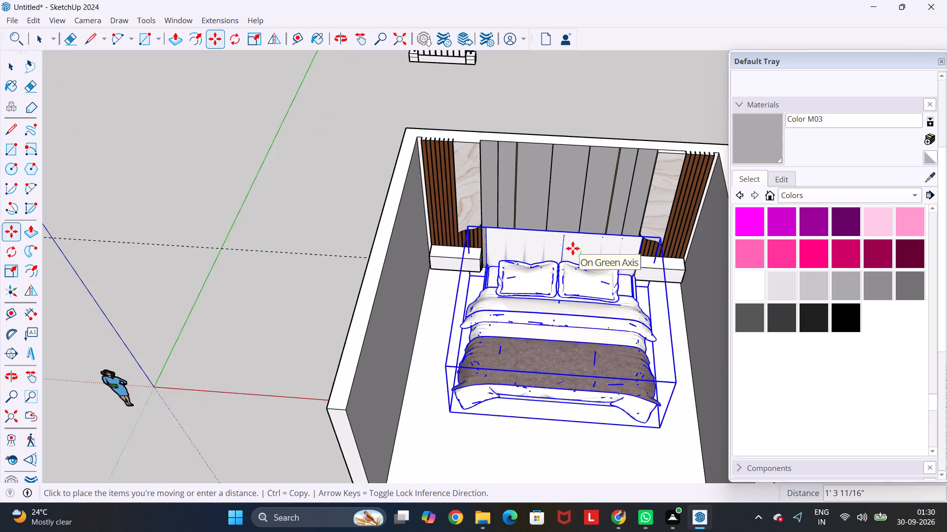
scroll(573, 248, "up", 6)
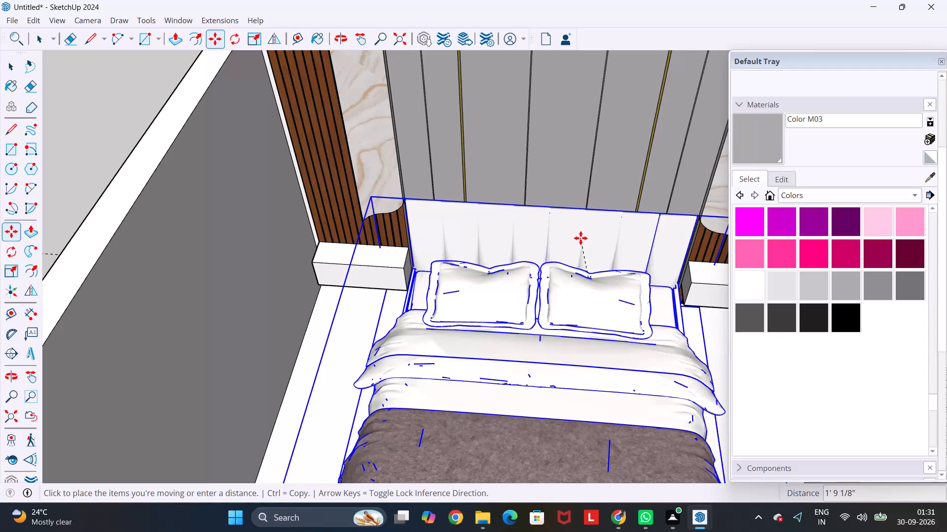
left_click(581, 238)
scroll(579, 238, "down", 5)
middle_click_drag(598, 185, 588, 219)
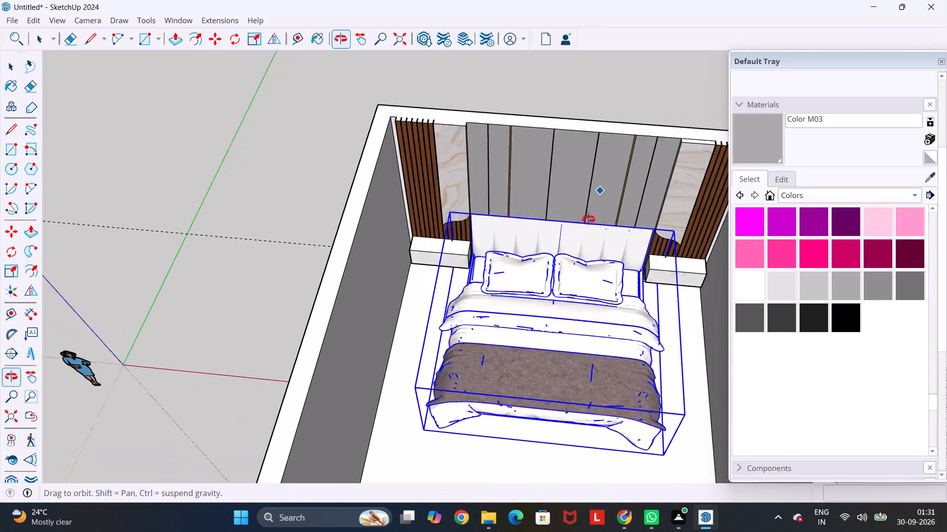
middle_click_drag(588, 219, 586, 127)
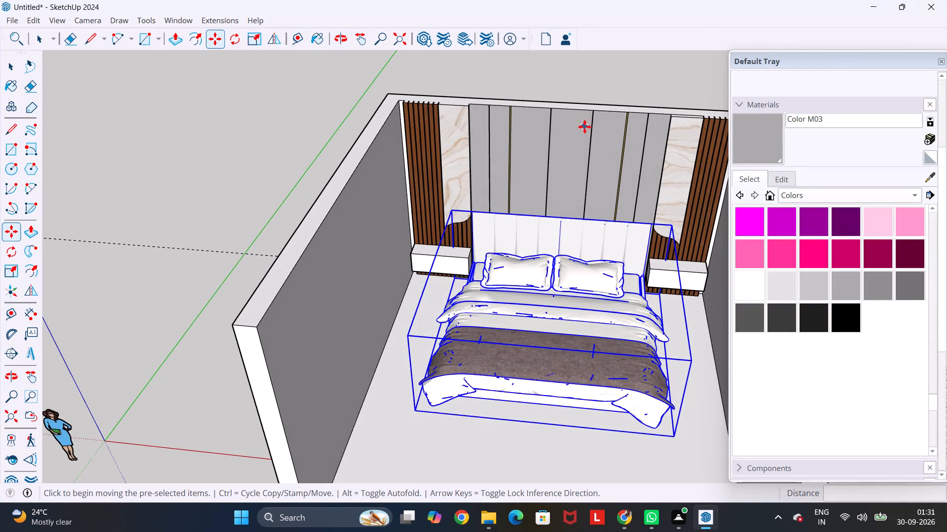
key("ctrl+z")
Move the bed about 1' 8 13/16" along the green axis so its headboard sits back against the wall panelling.
left_click(545, 249)
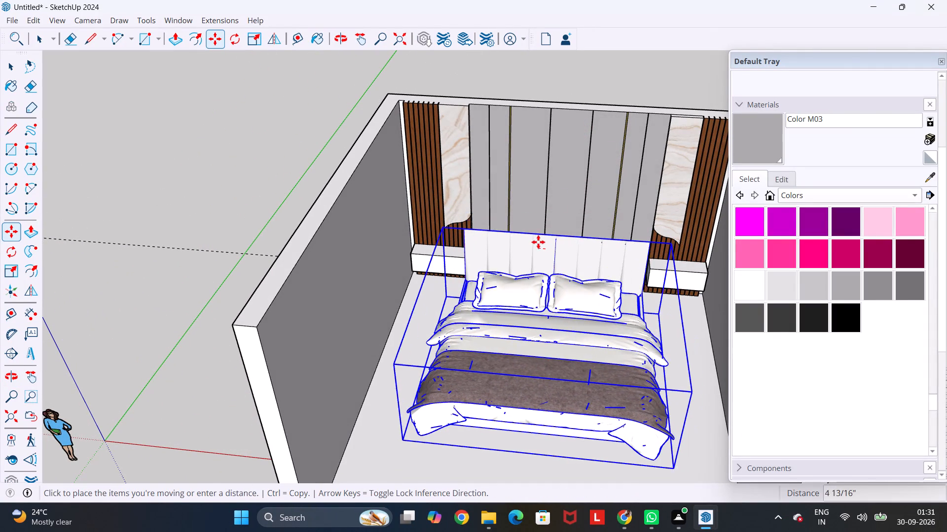
middle_click_drag(538, 229, 529, 336)
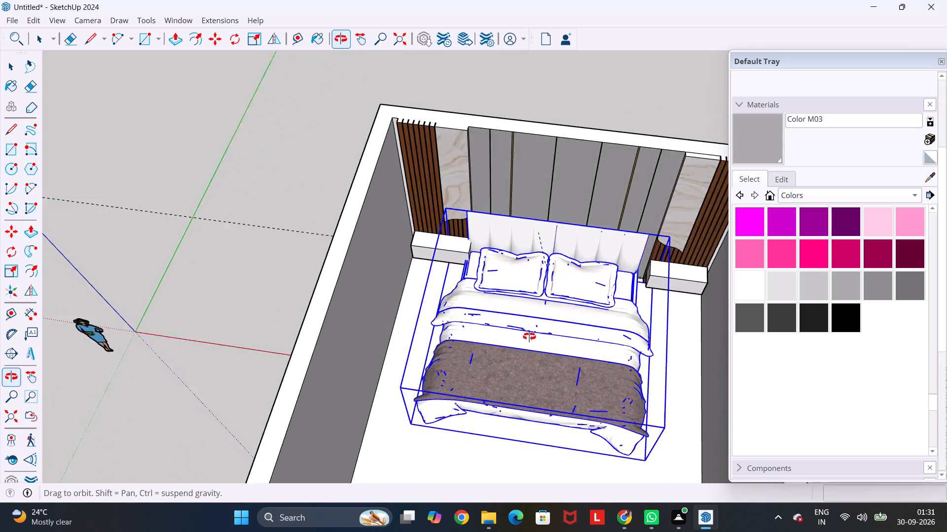
middle_click_drag(529, 336, 523, 401)
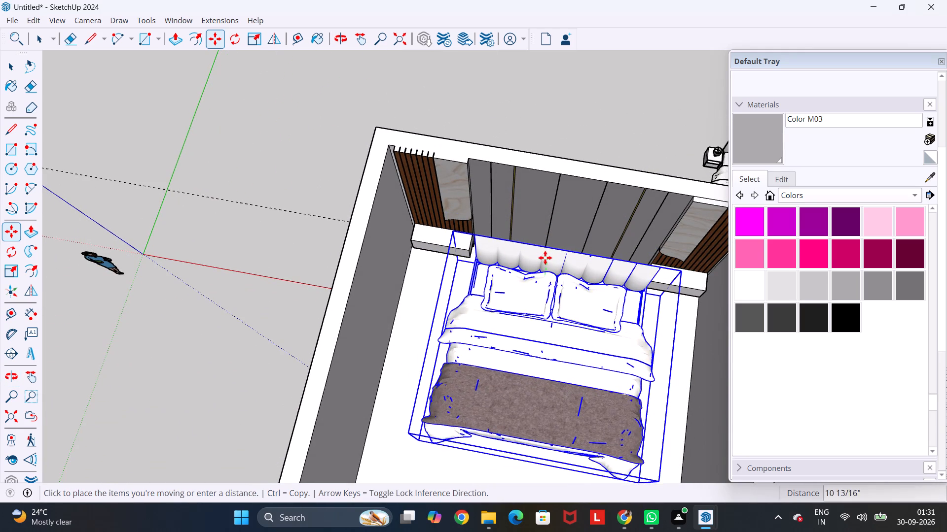
scroll(543, 253, "up", 4)
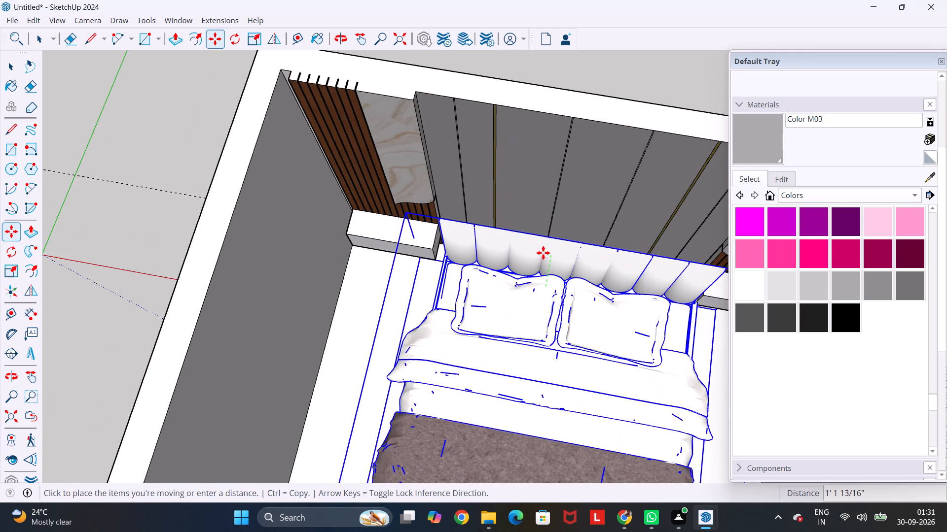
scroll(543, 253, "up", 1)
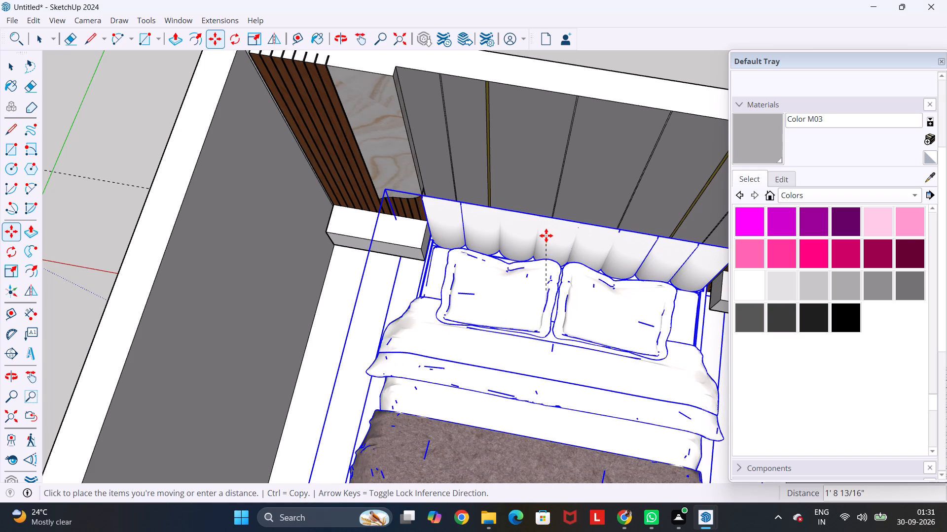
left_click(546, 235)
key("Escape")
key("space")
scroll(544, 235, "down", 9)
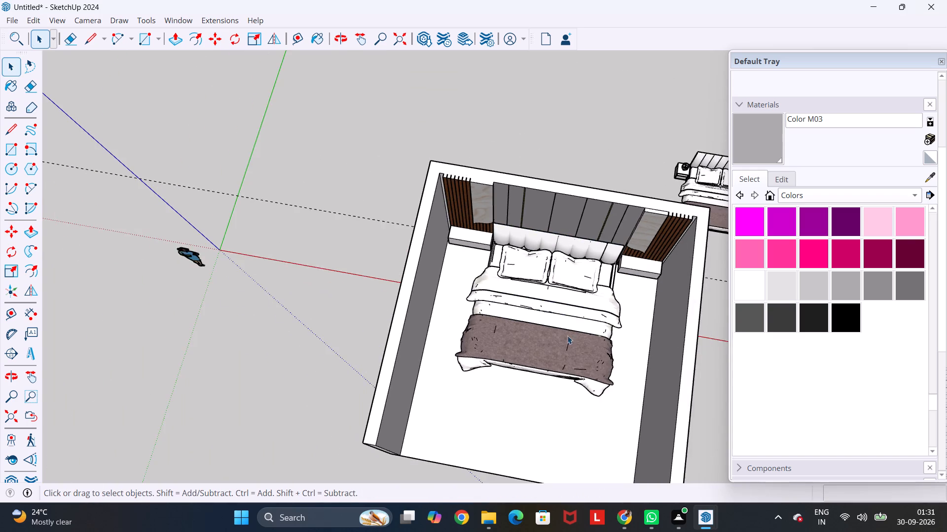
middle_click_drag(567, 339, 591, 154)
scroll(591, 154, "down", 2)
scroll(576, 165, "up", 4)
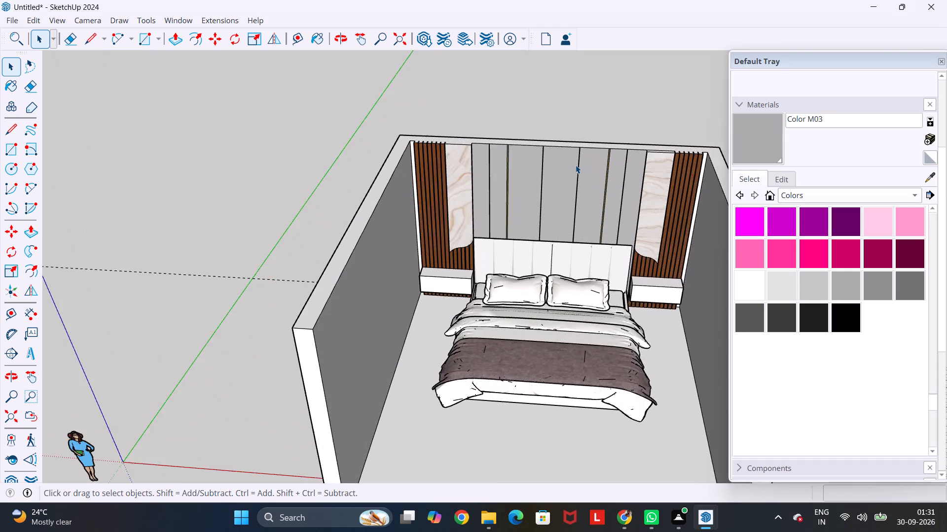
scroll(576, 165, "up", 3)
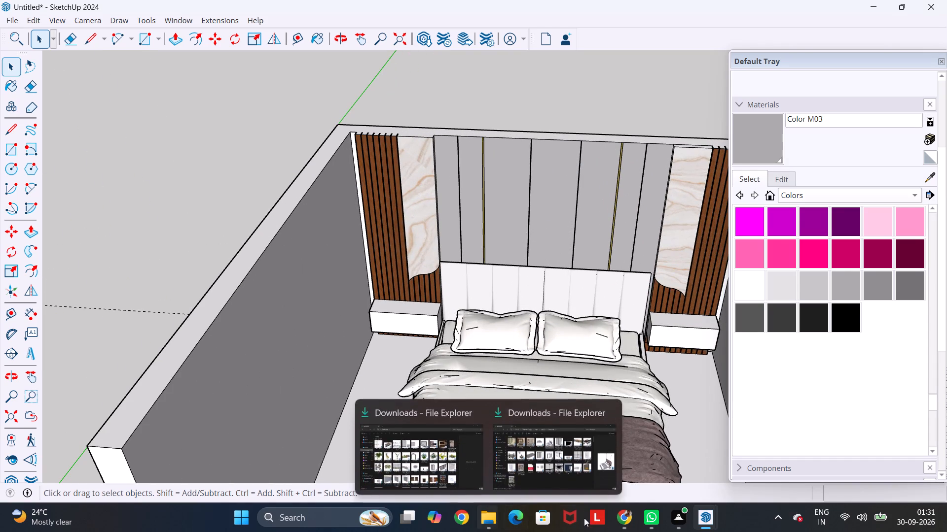
Switch to Chrome and run a 3D Warehouse image search with the bedroom picture "WhatsApp Image 2026-09-29 at 7.34.09 PM" from Pictures.
left_click(621, 518)
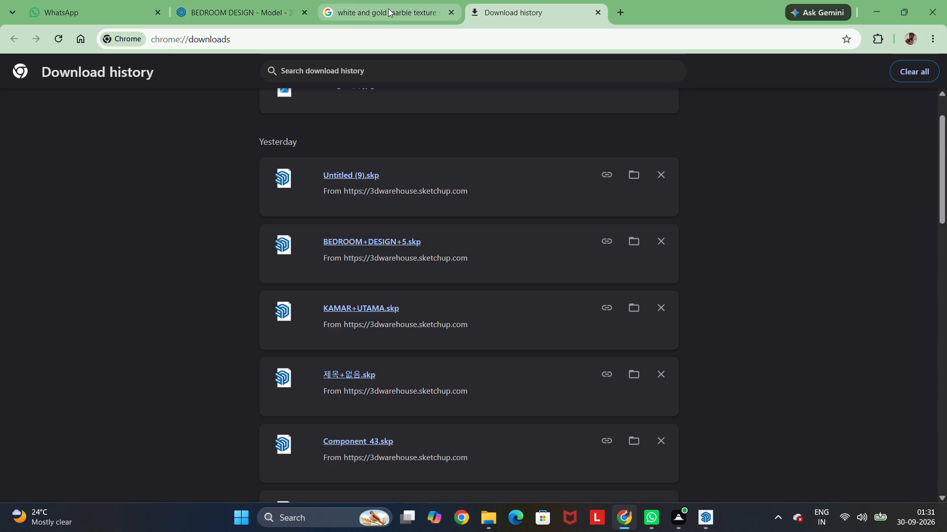
left_click(253, 0)
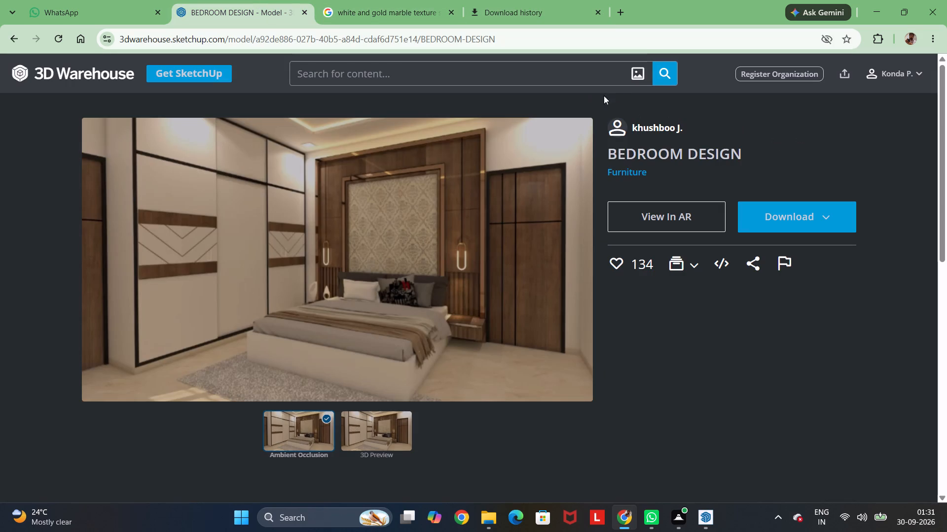
left_click(641, 69)
left_click(465, 294)
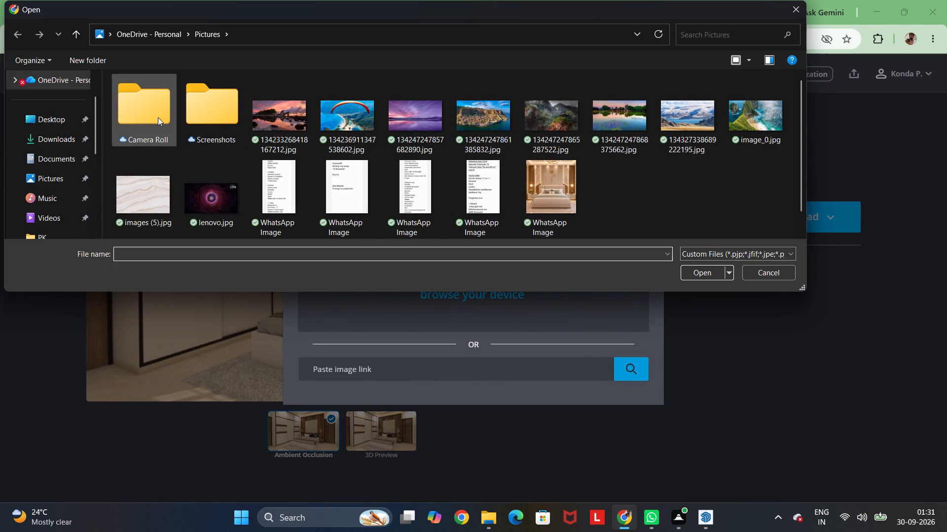
left_click(77, 129)
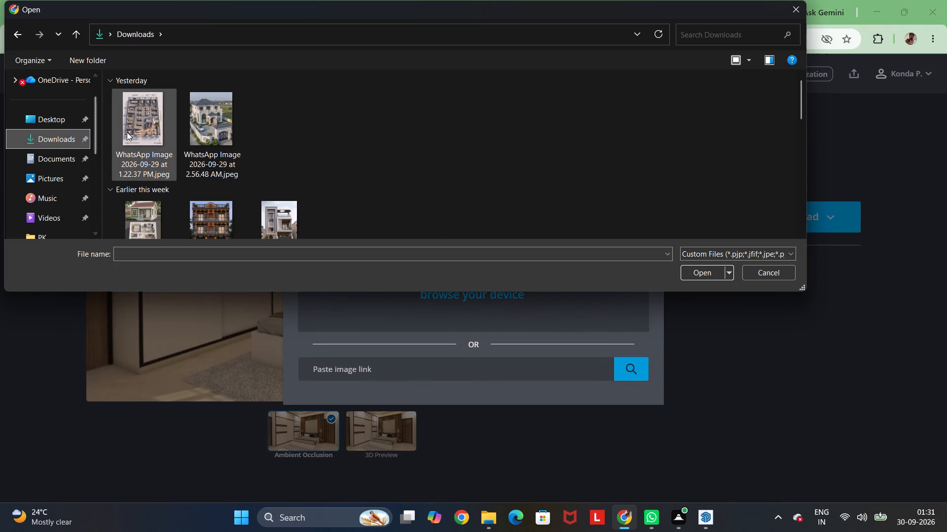
left_click(59, 184)
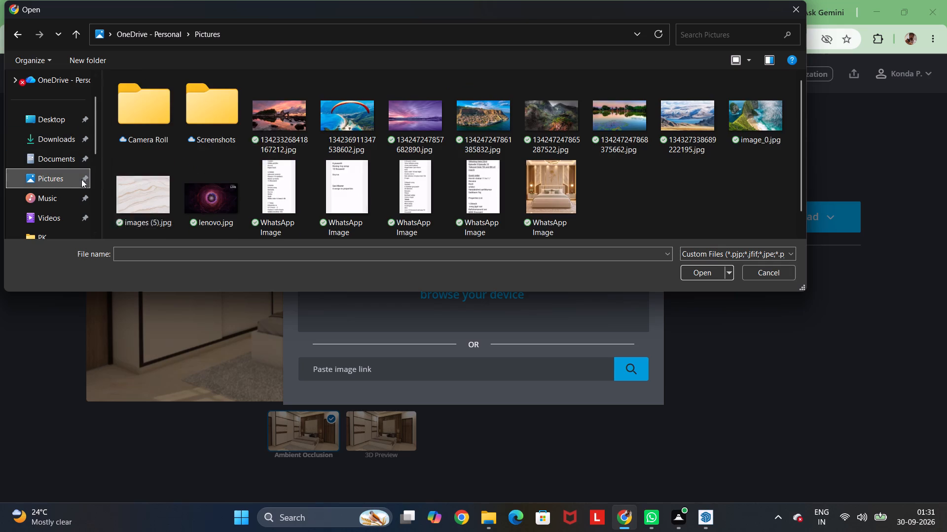
left_click(560, 195)
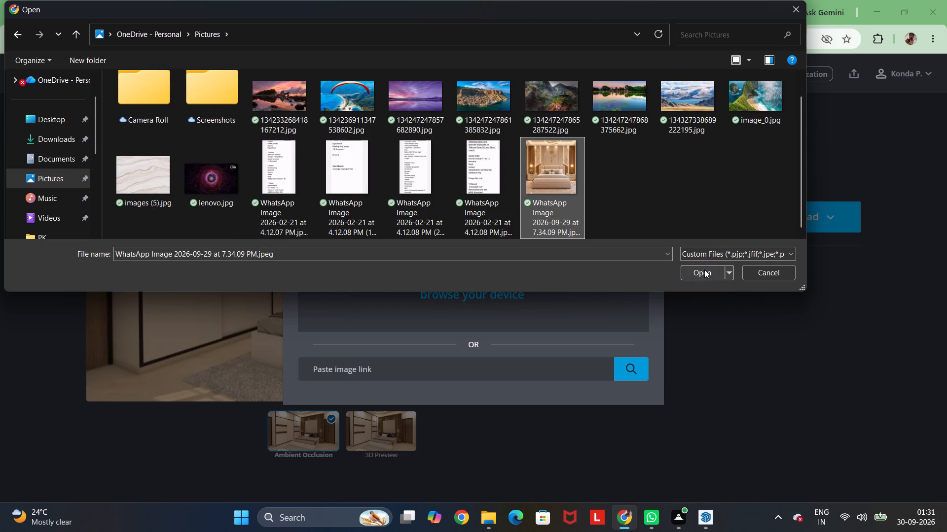
left_click(704, 269)
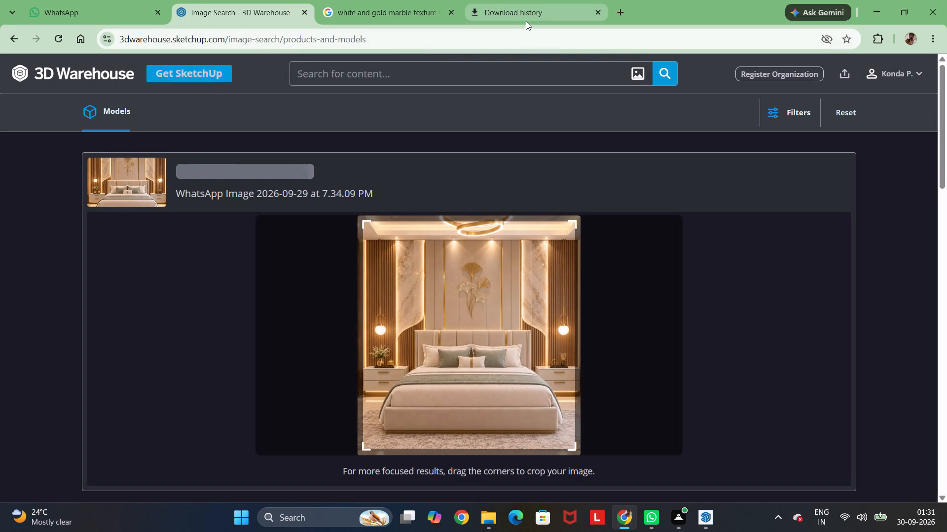
Attach the same bedroom reference picture from Pictures to a Google query in a new browser tab.
left_click(620, 9)
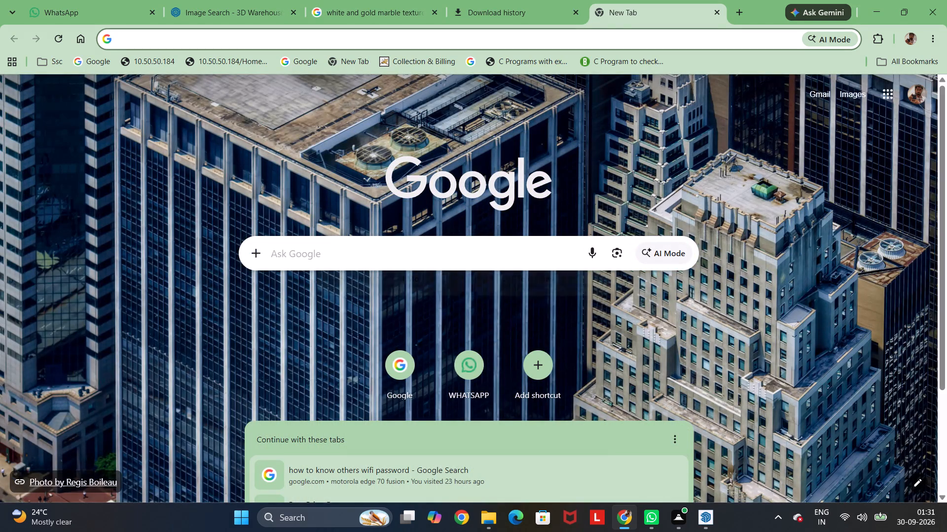
left_click(256, 259)
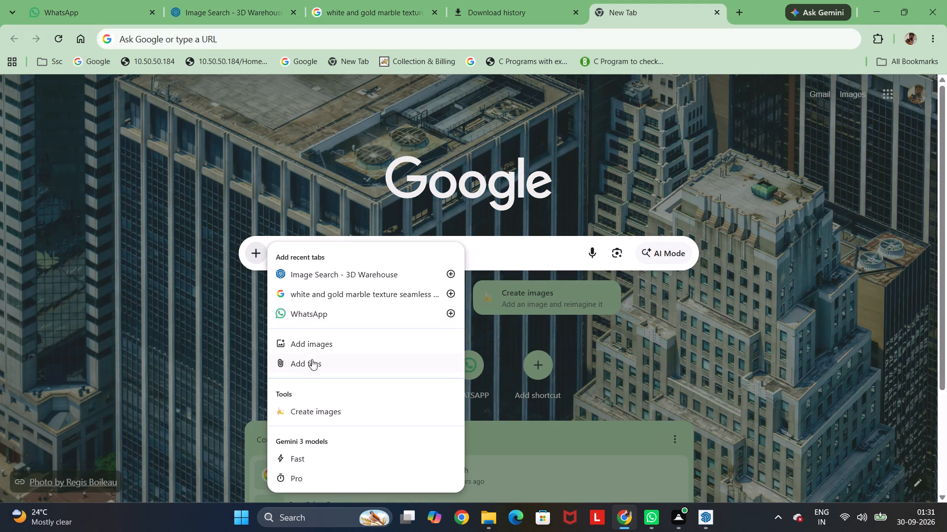
left_click(312, 350)
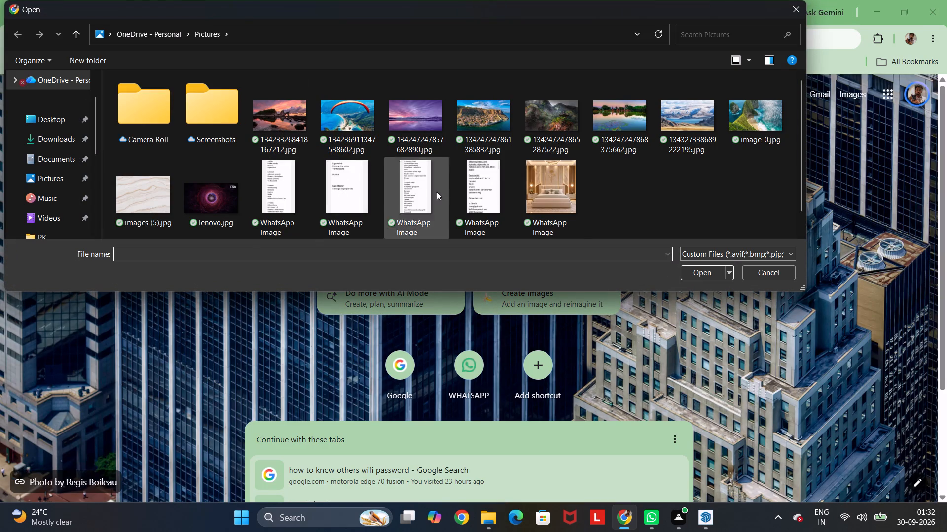
left_click(532, 189)
left_click(691, 271)
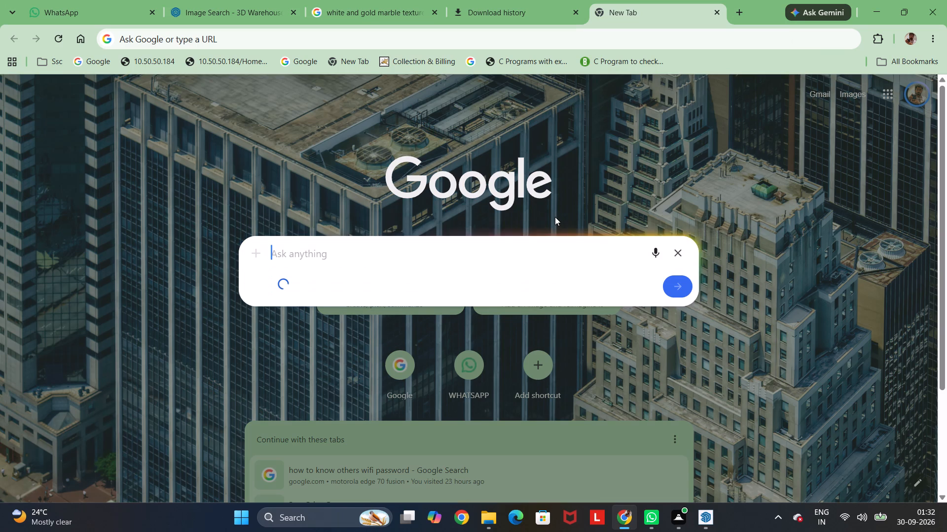
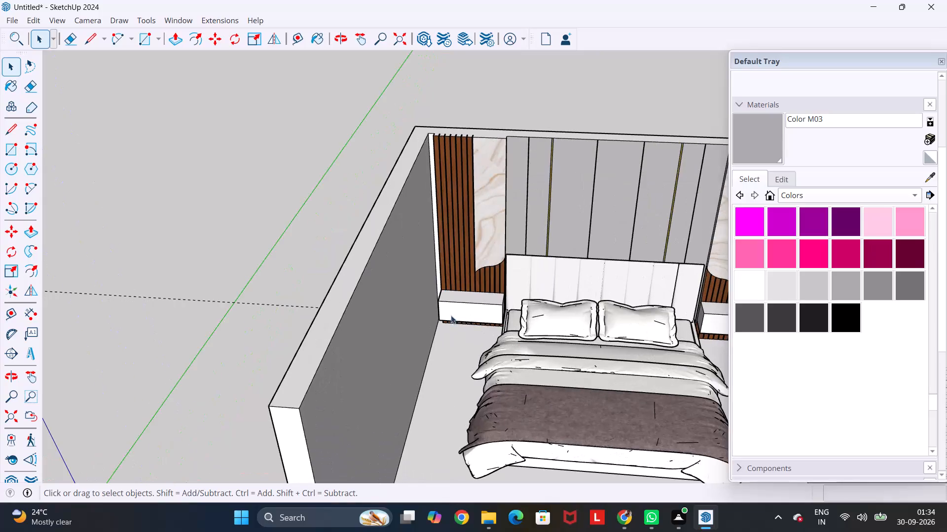
Copy the left floating drawer box's top front edge to its bottom edge and divide the spacing by 2, splitting the front in half.
scroll(447, 311, "up", 6)
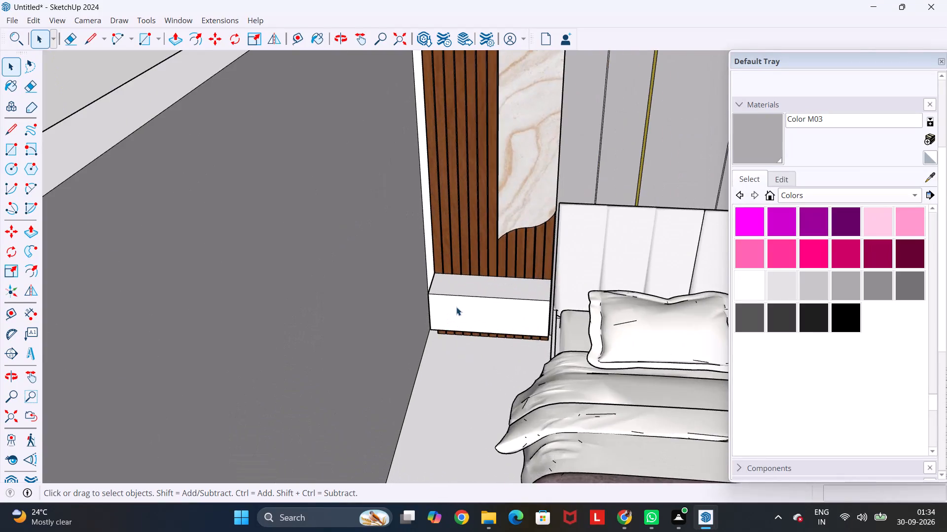
scroll(456, 307, "up", 4)
left_click(488, 291)
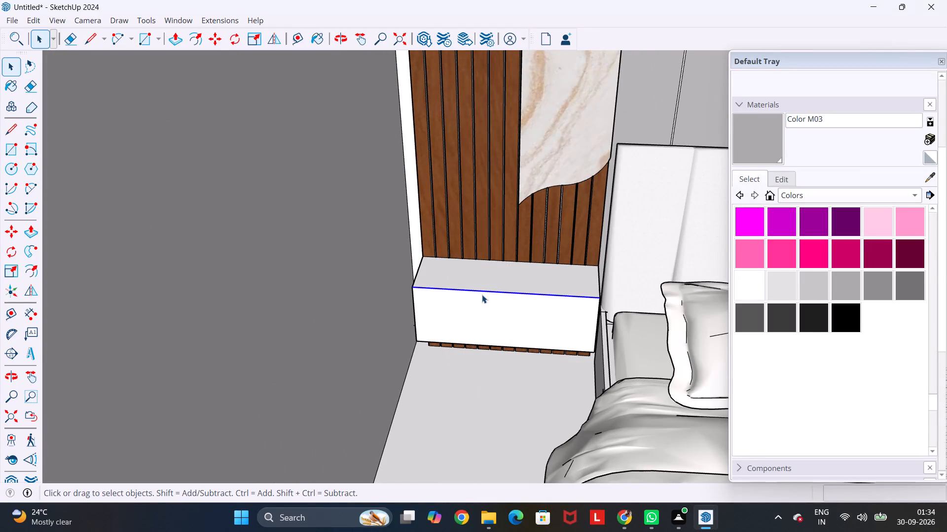
key("m")
left_click(482, 295)
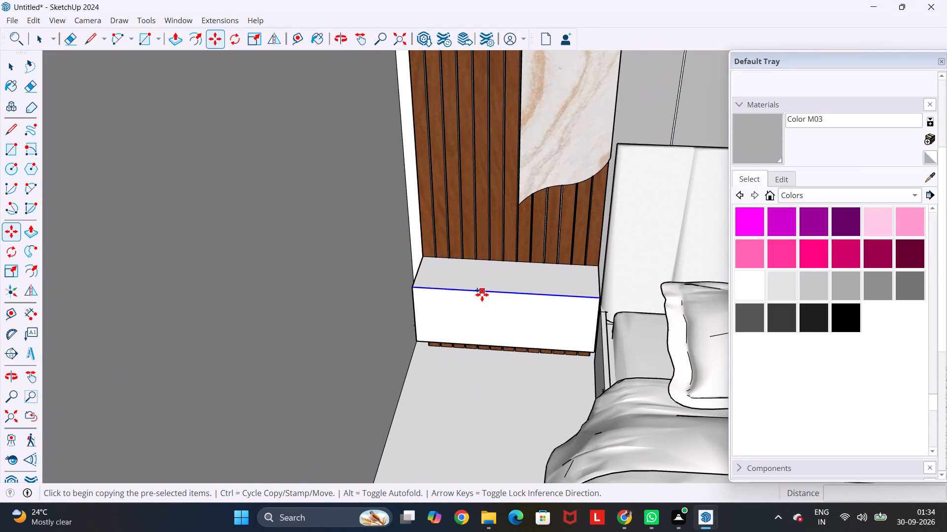
left_click(484, 344)
type("/2")
key("Return")
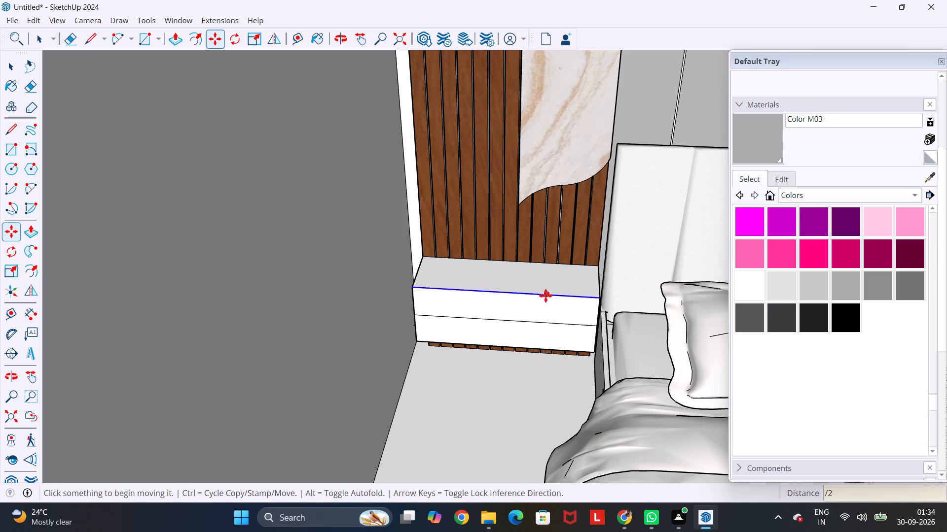
Copy the middle dividing line on the left drawer box front 0.3" downward to form a drawer gap.
left_click(528, 324)
scroll(529, 324, "up", 5)
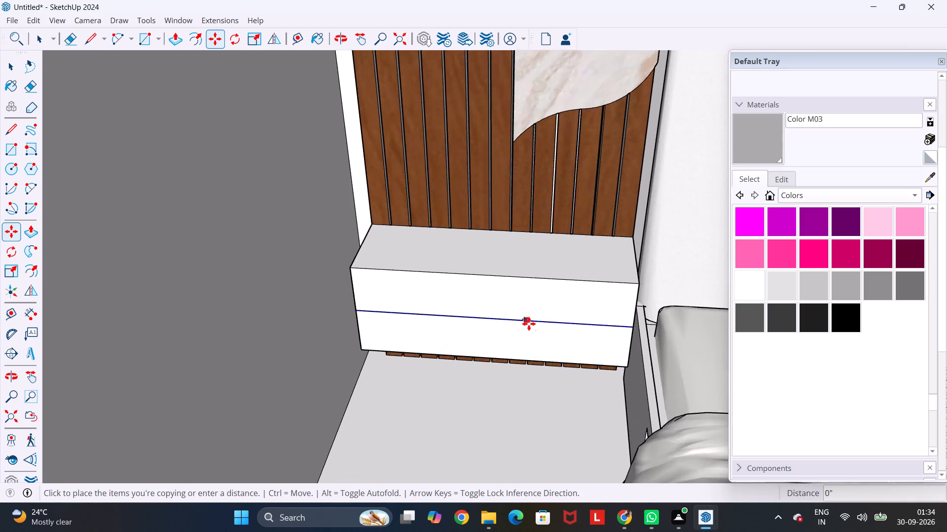
scroll(529, 324, "up", 4)
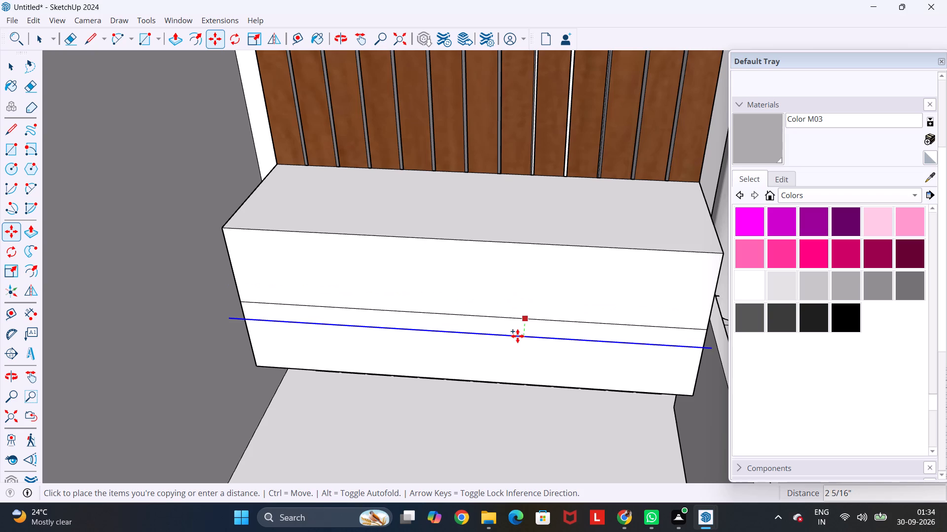
middle_click_drag(526, 329, 564, 223)
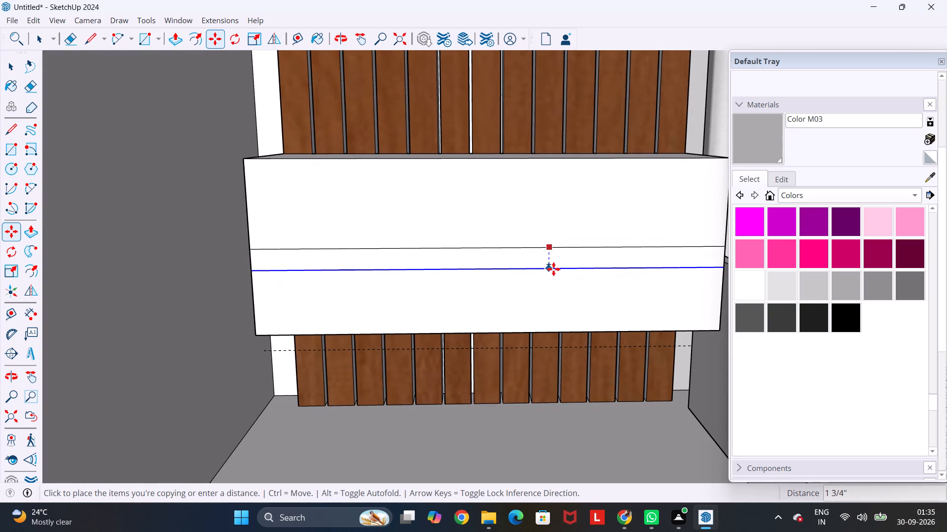
type("0.3\"")
key("Return")
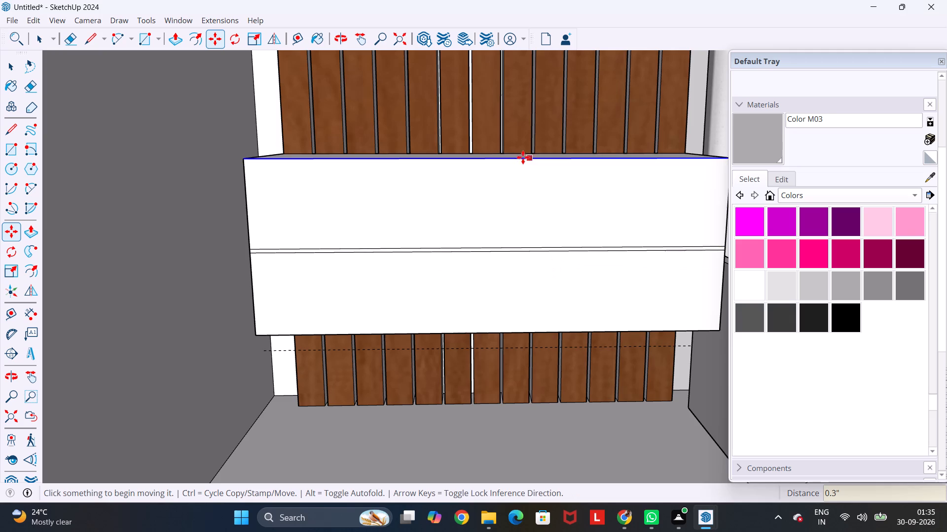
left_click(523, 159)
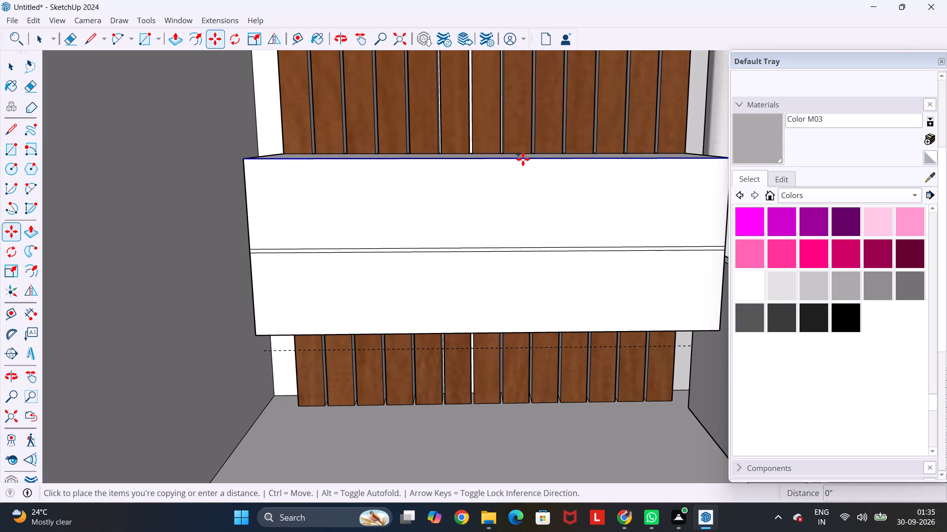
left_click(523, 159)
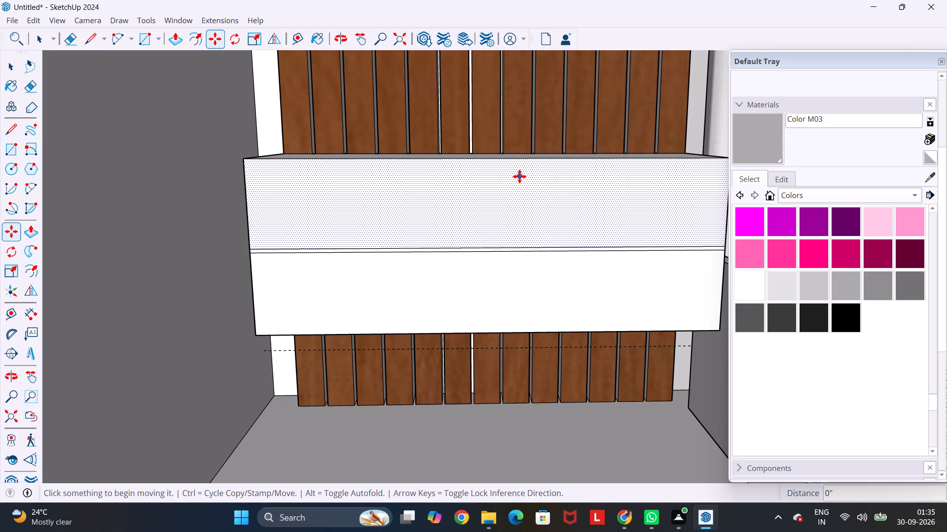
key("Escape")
Copy the left drawer box's top front edge 0.3" downward on the front face.
left_click(515, 161)
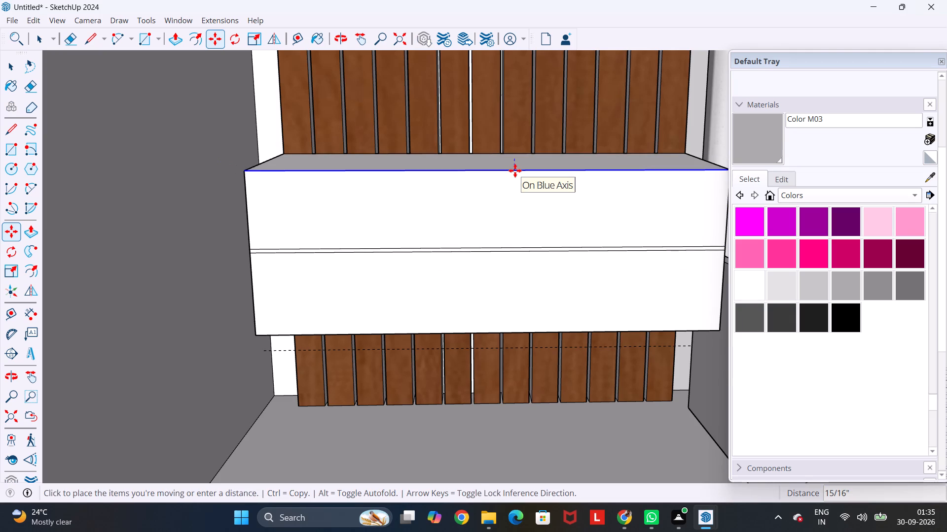
type("0.3\"")
key("Return")
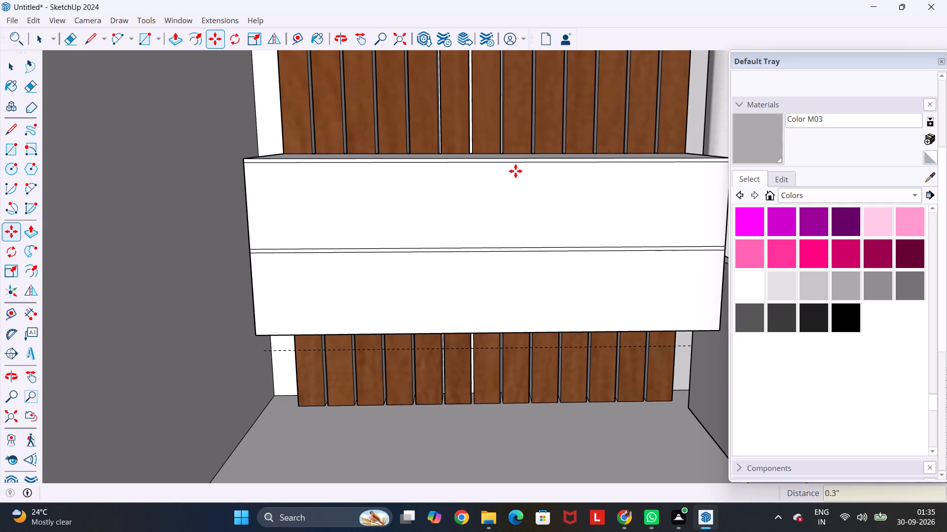
key("Escape")
key("space")
Copy the top front edge of the drawer box on the bed's right side 0.3" downward on its front face.
scroll(542, 198, "down", 15)
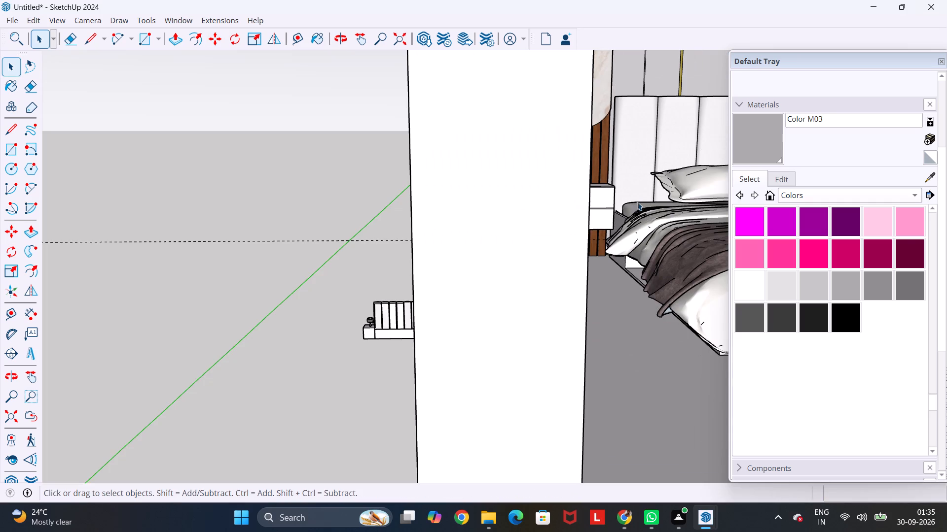
middle_click_drag(652, 205, 548, 188, "shift")
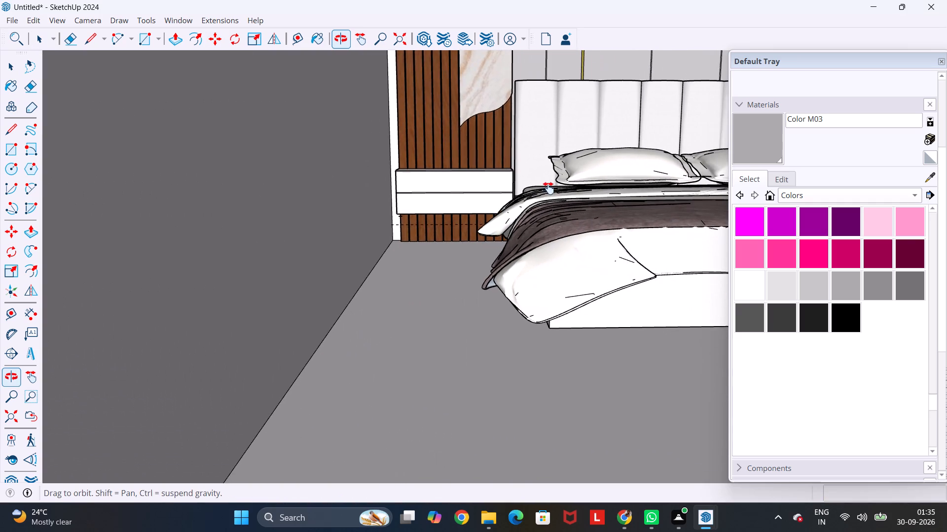
middle_click_drag(548, 188, 530, 188, "shift")
scroll(615, 179, "up", 1)
scroll(615, 179, "down", 12)
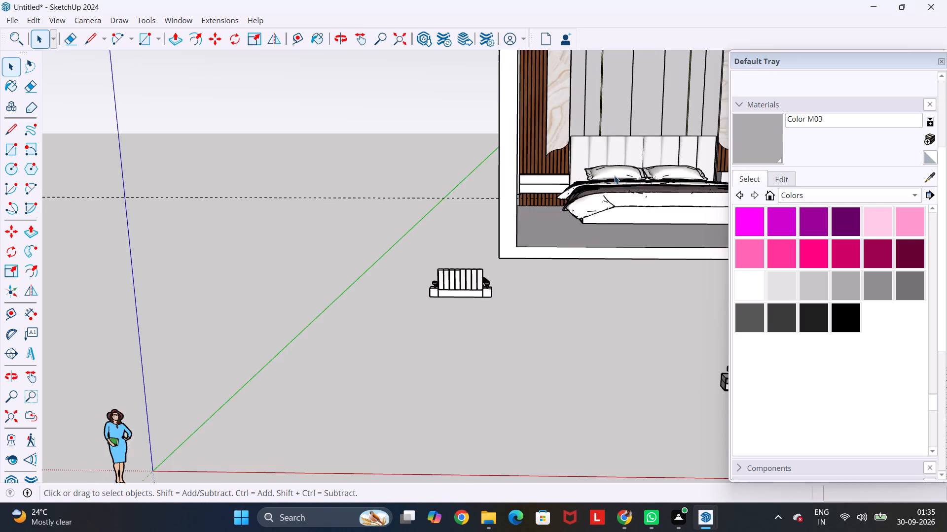
middle_click_drag(648, 163, 548, 195)
middle_click_drag(566, 188, 493, 184, "shift")
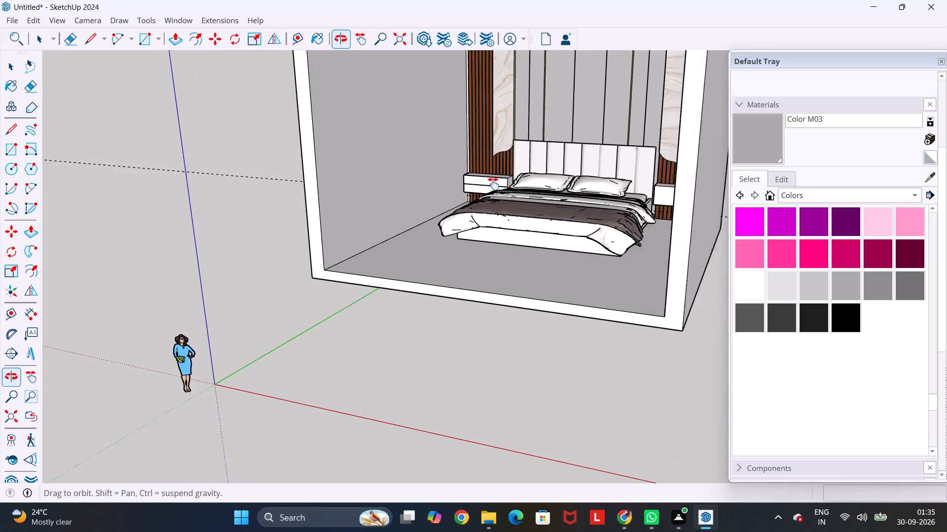
middle_click_drag(493, 184, 453, 184, "shift")
middle_click_drag(548, 204, 635, 220)
scroll(635, 218, "up", 11)
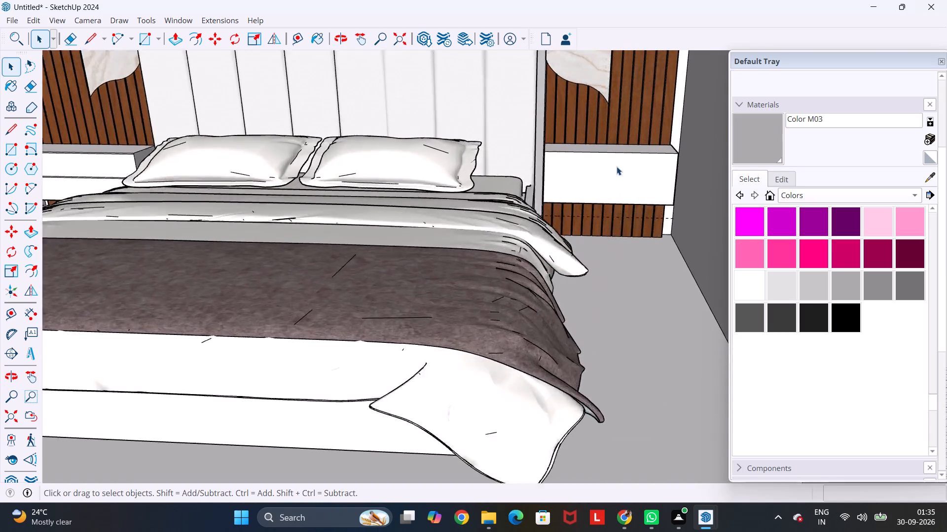
scroll(617, 166, "up", 3)
left_click(594, 146)
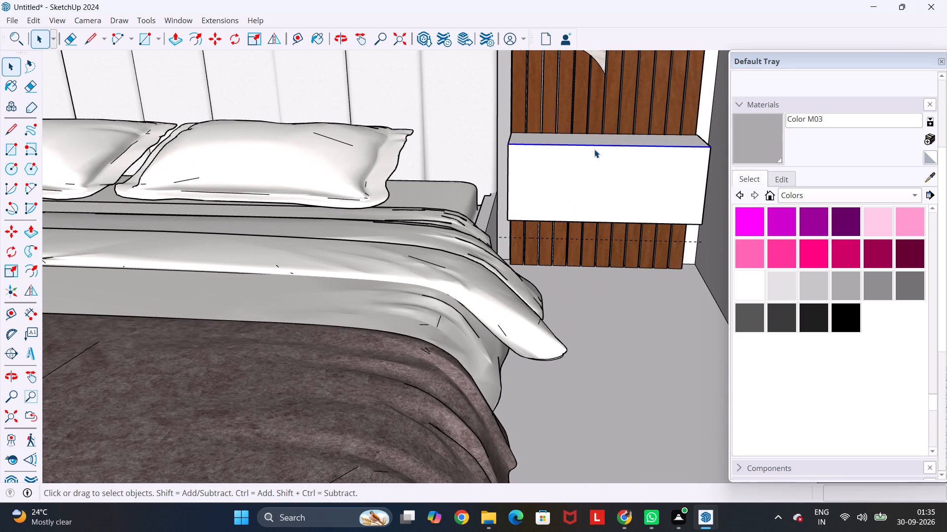
key("m")
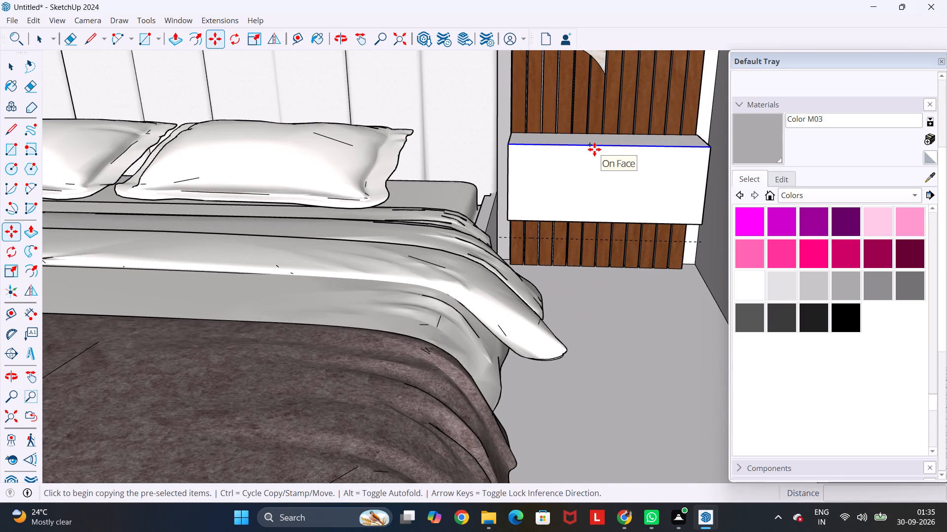
scroll(589, 150, "up", 4)
left_click(590, 145)
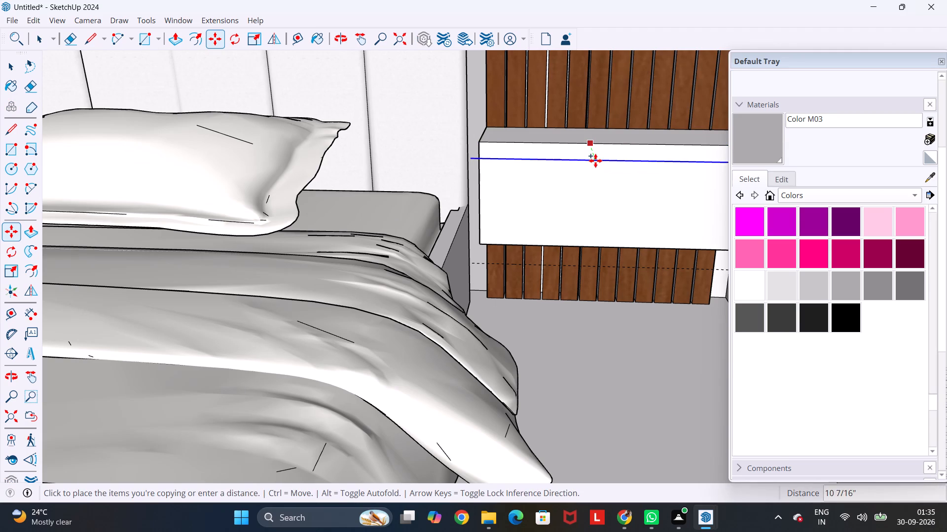
scroll(594, 153, "down", 4)
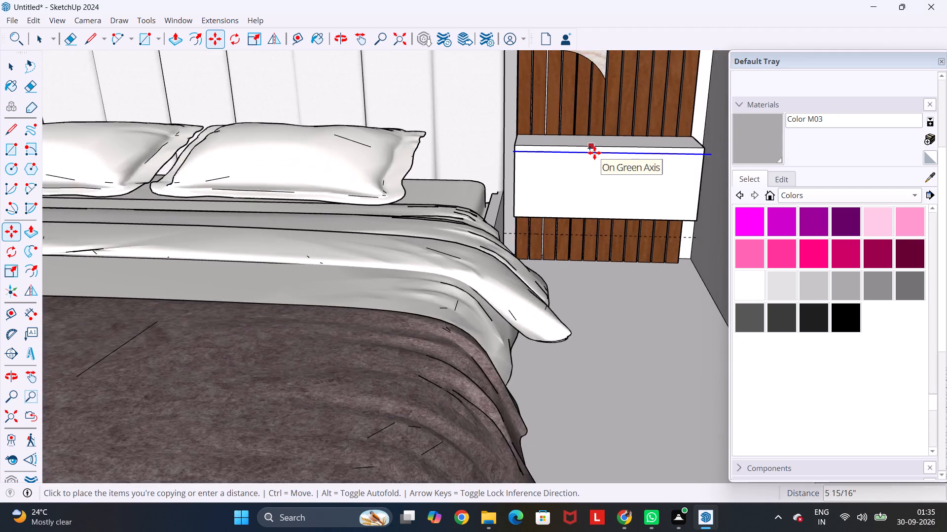
scroll(597, 159, "up", 11)
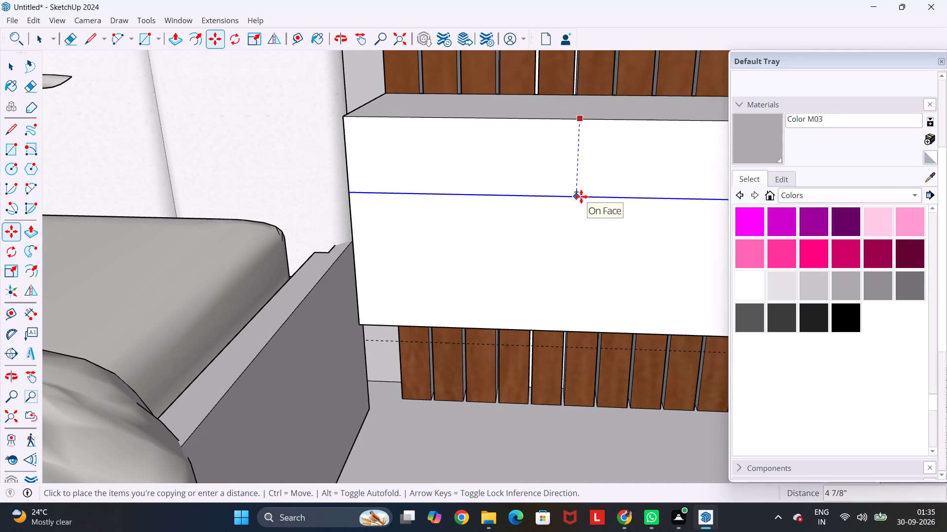
type("0.3")
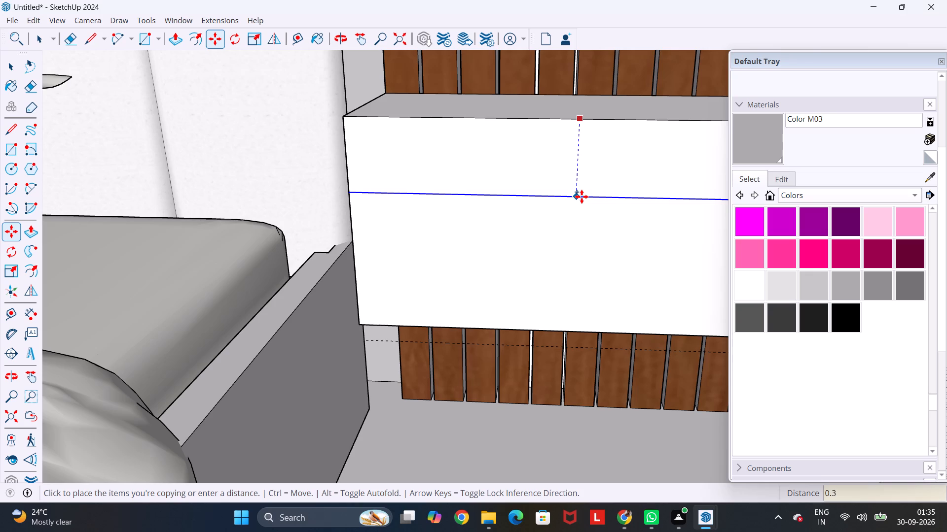
key("shift+quotedbl")
key("Return")
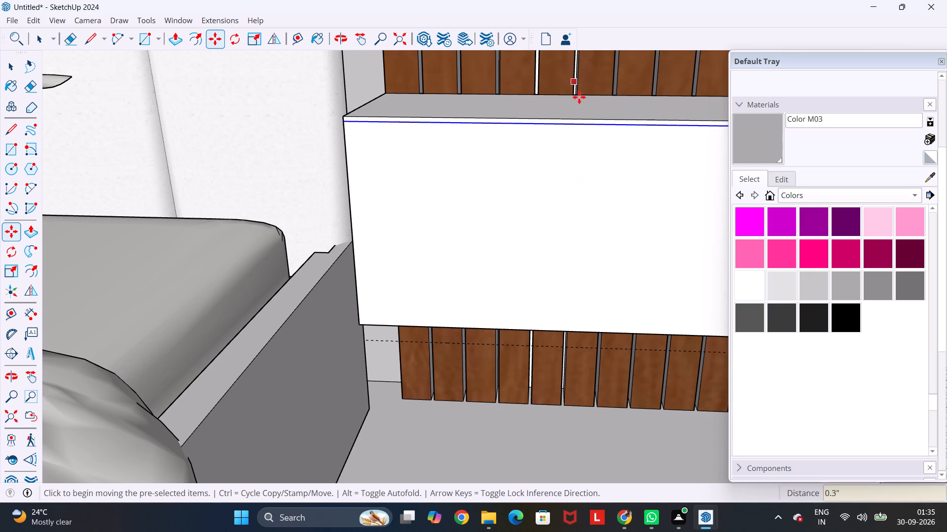
Copy the right drawer box's top front edge to its bottom edge and divide the spacing by 2, splitting the front in half.
left_click(584, 121)
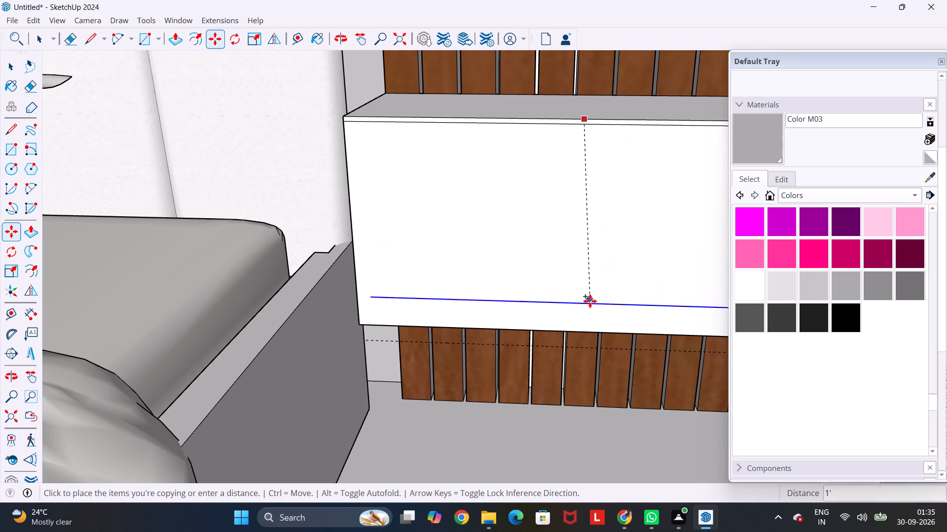
left_click(577, 328)
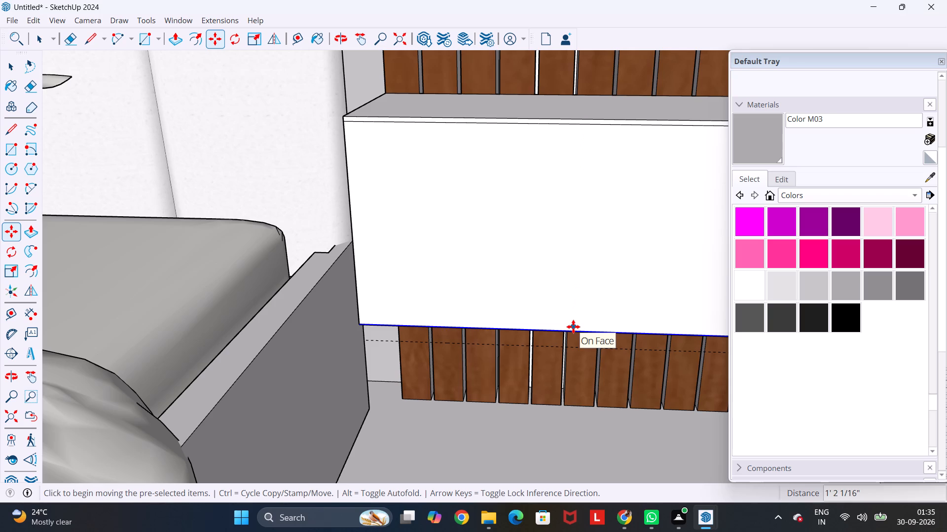
type("/2")
key("Return")
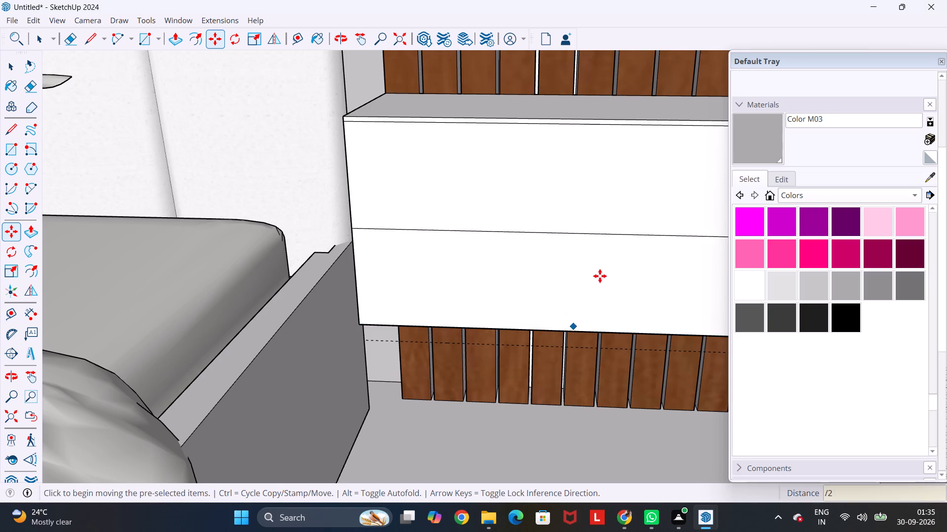
Copy the middle dividing line on the right drawer box front 0.3" downward to form a drawer gap.
left_click(602, 236)
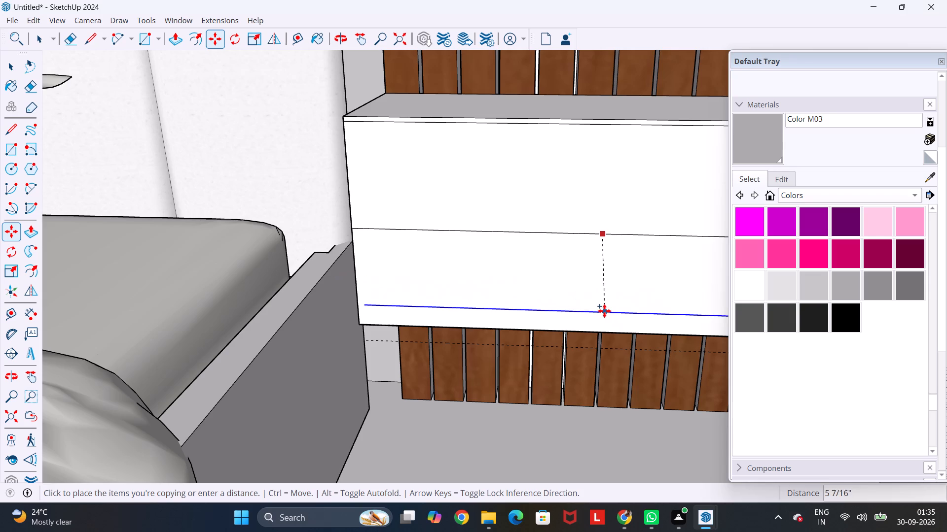
type("0.3\"")
key("Return")
key("Escape")
key("space")
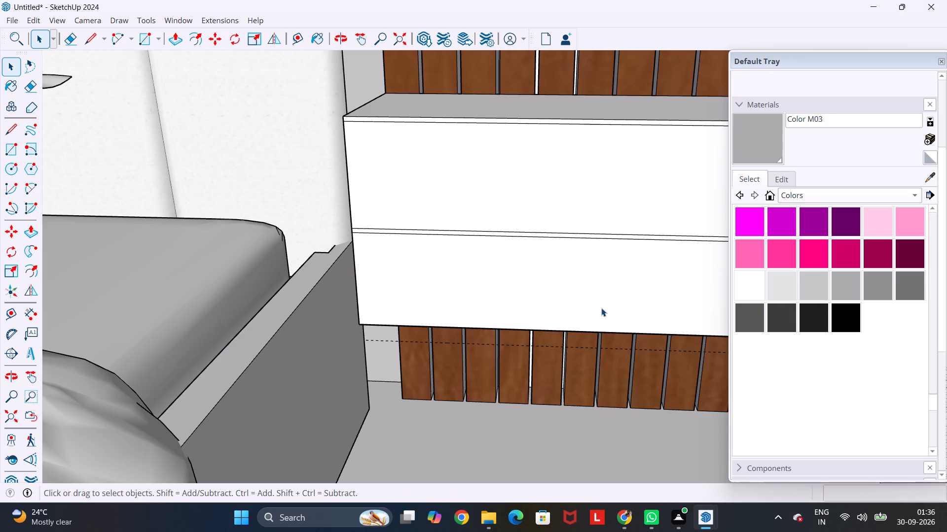
Switch to the Downloads folder in File Explorer and open the model file 83218+Coat+Rack+Autumn+Tree.skp.
scroll(641, 328, "down", 6)
scroll(611, 257, "down", 14)
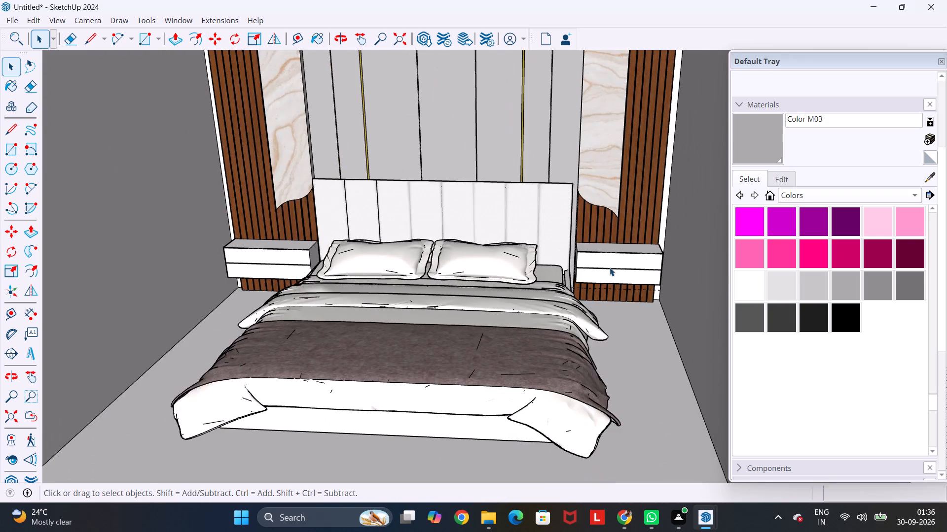
scroll(588, 255, "down", 4)
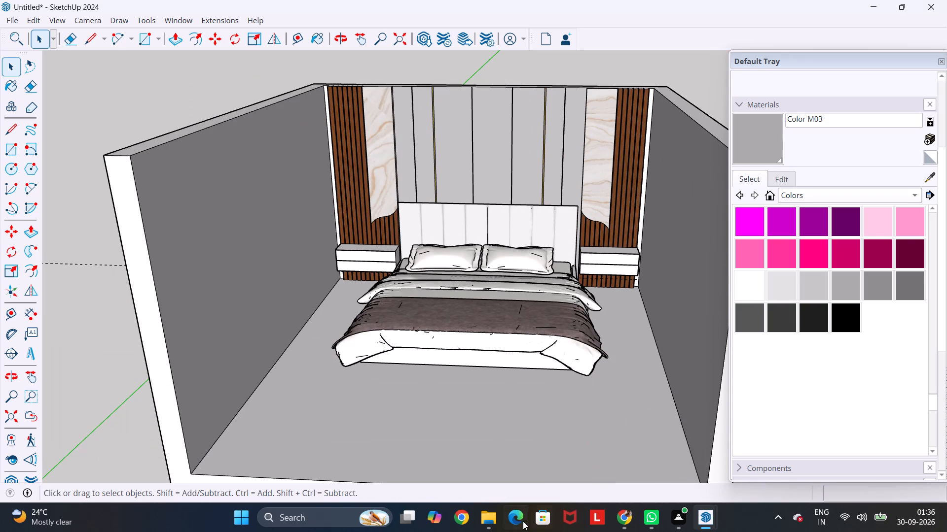
left_click(490, 514)
left_click(438, 458)
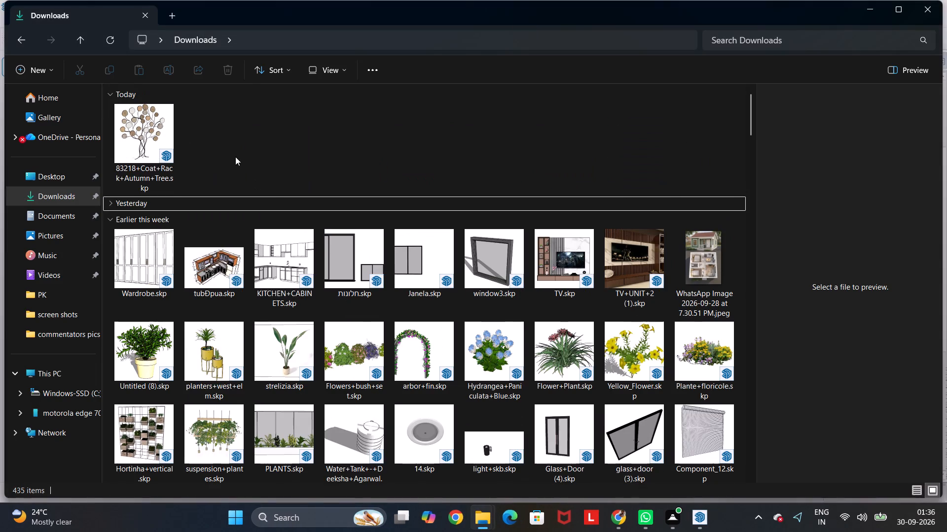
left_click(154, 130)
right_click(153, 129)
left_click(223, 180)
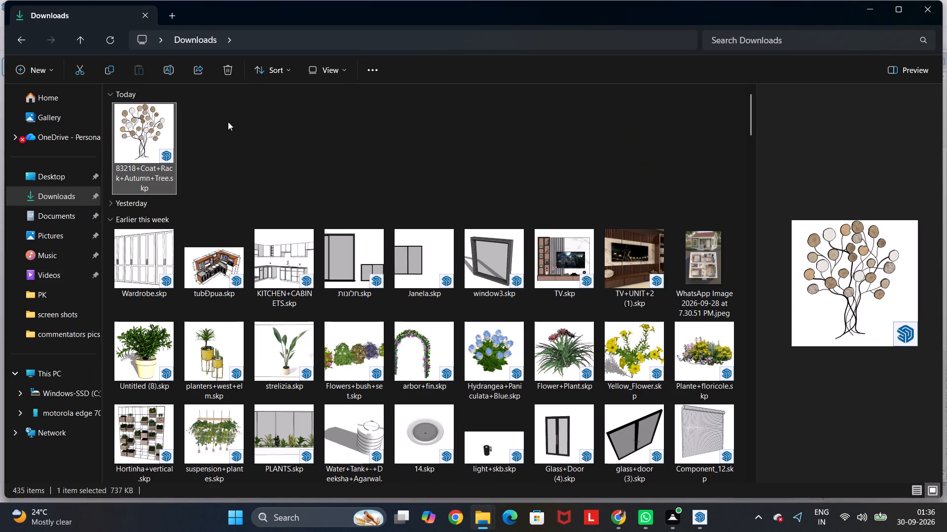
Close the Component_43 and BEDROOM+DESIGN+5 model windows, discarding the unsaved changes to BEDROOM+DESIGN+5.
left_click(701, 525)
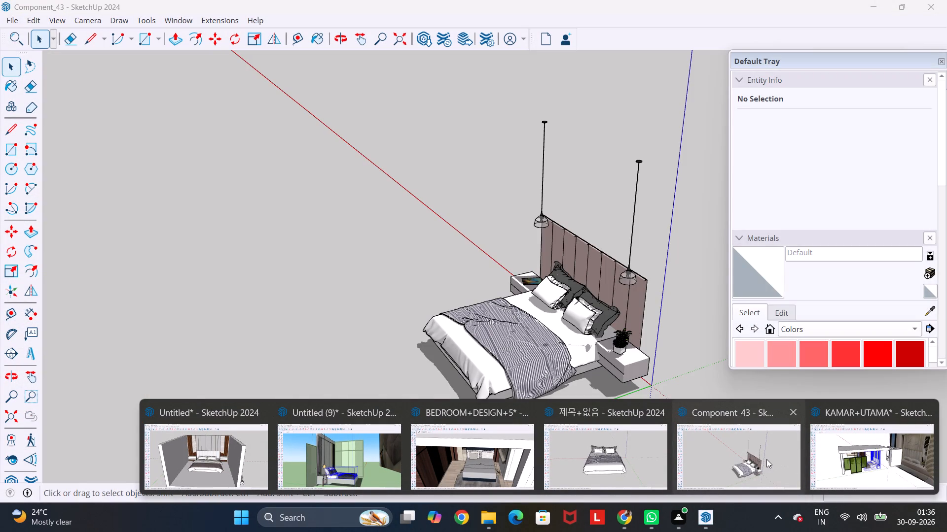
left_click(790, 417)
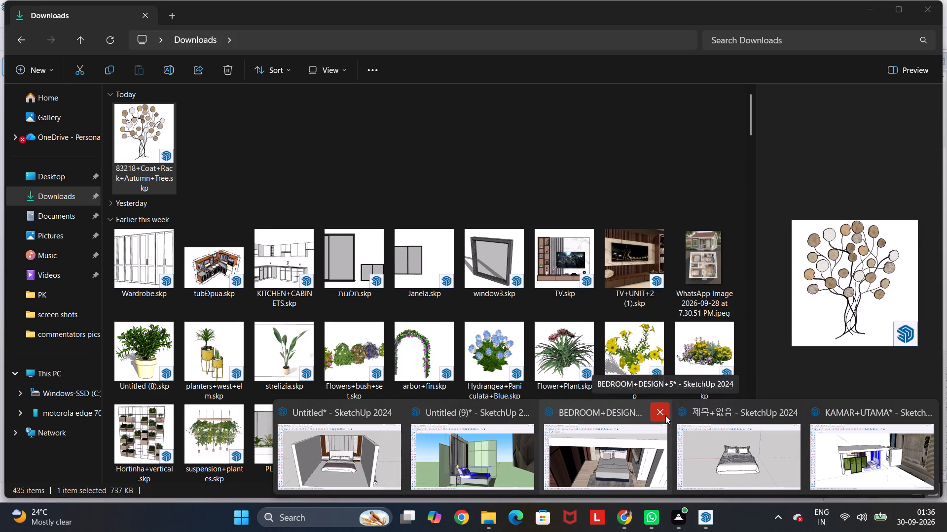
left_click(665, 415)
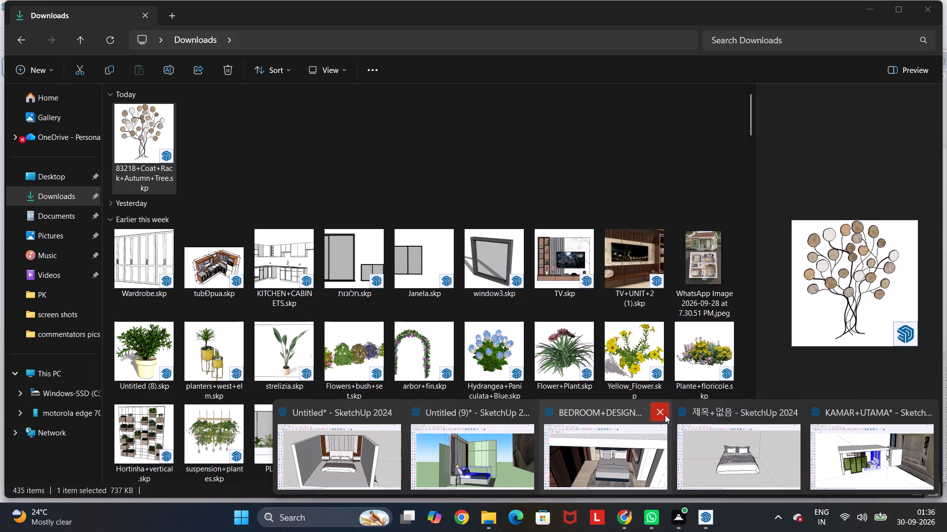
left_click(664, 415)
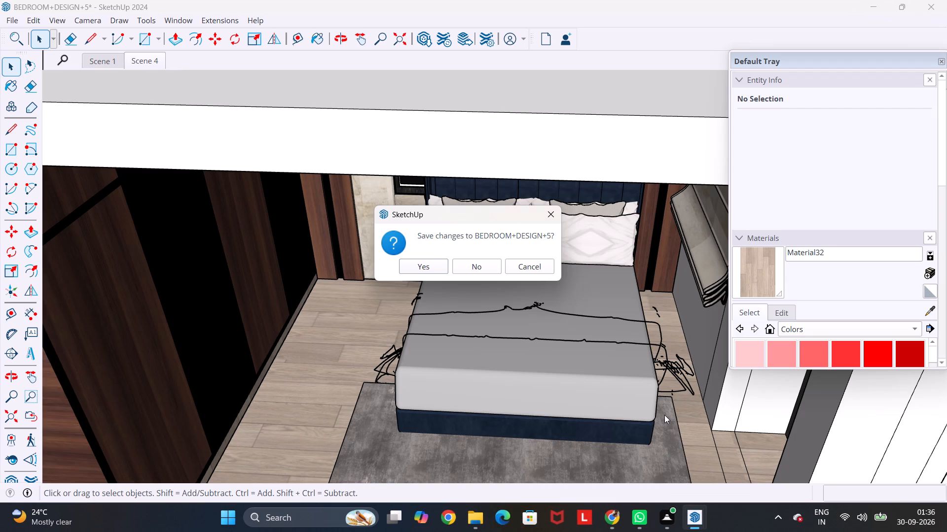
left_click(470, 266)
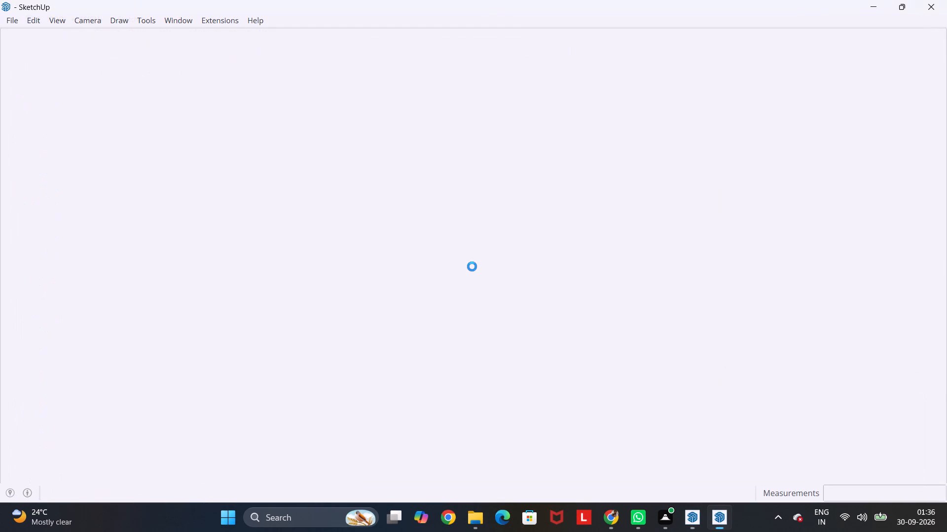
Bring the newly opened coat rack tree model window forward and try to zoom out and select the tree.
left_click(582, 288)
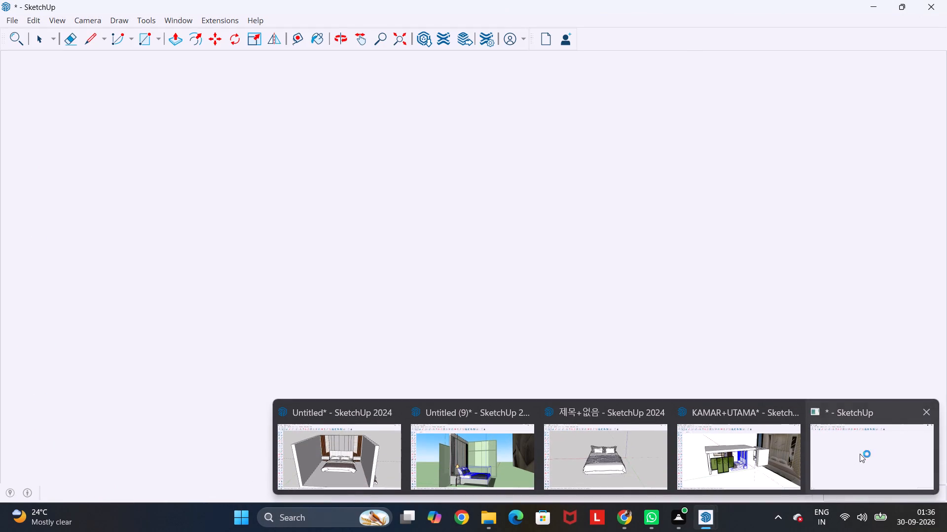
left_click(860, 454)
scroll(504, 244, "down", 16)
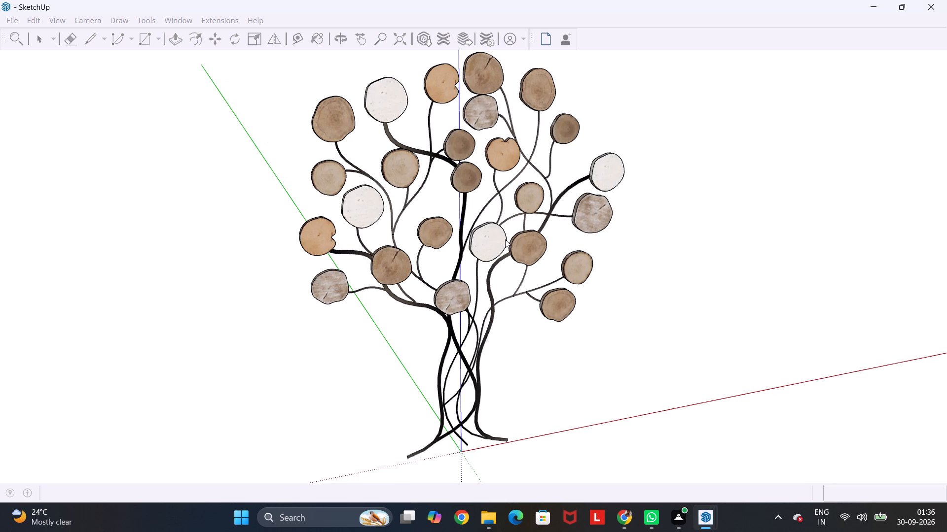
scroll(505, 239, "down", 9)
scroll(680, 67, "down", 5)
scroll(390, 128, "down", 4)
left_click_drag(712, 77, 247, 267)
Close the KAMAR+UTAMA model window without saving its changes.
left_click(701, 516)
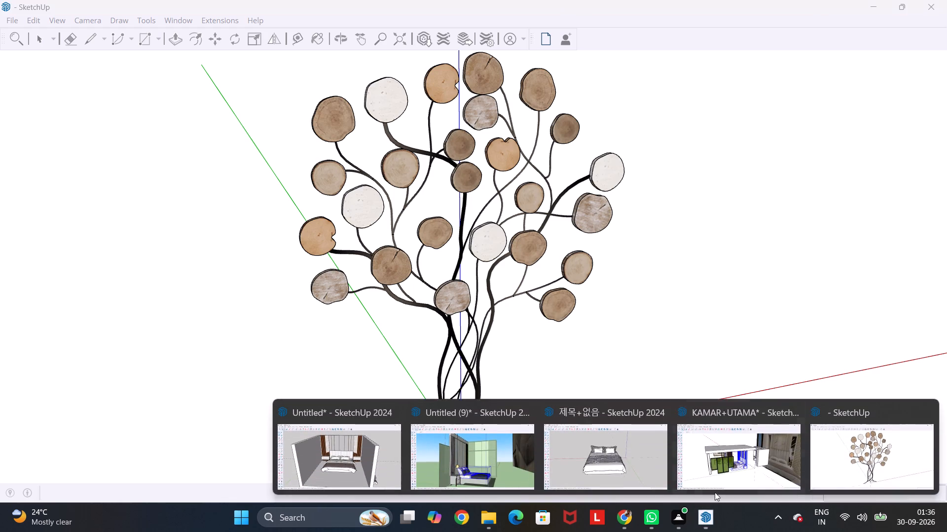
left_click(730, 465)
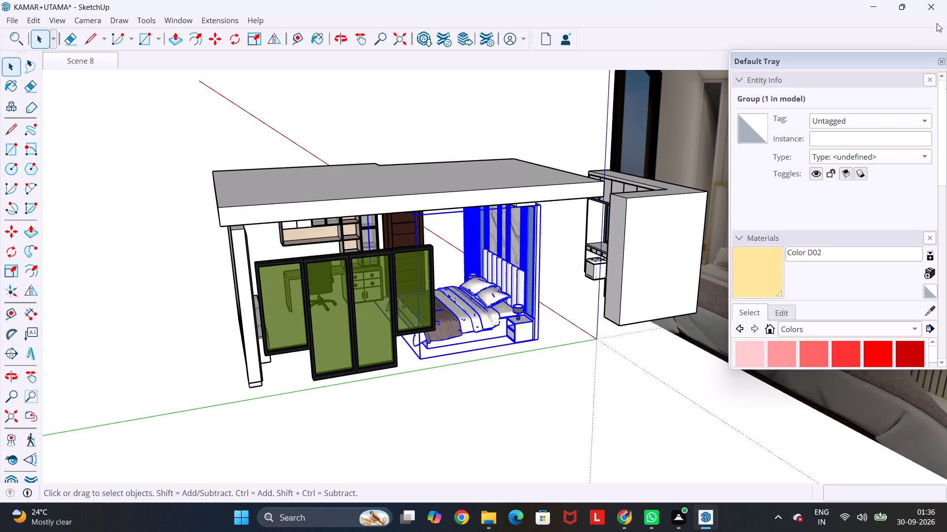
left_click(925, 3)
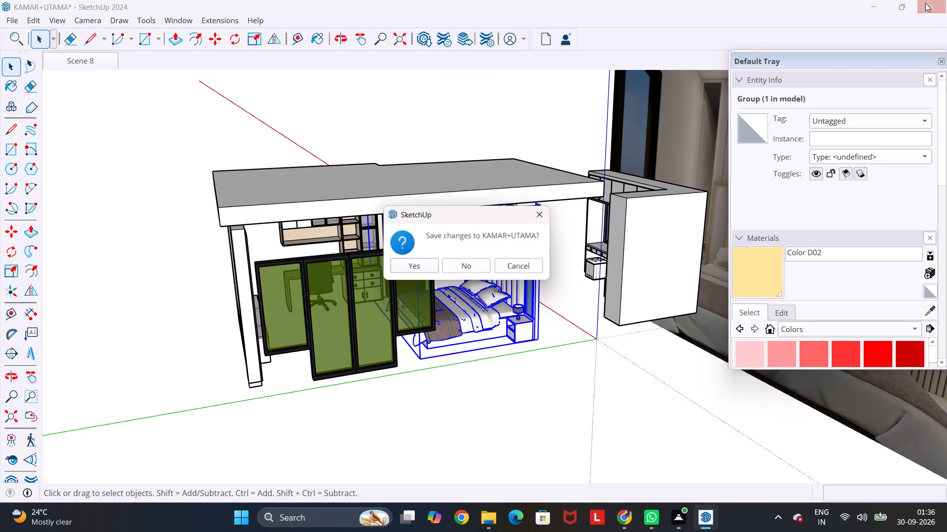
left_click(472, 263)
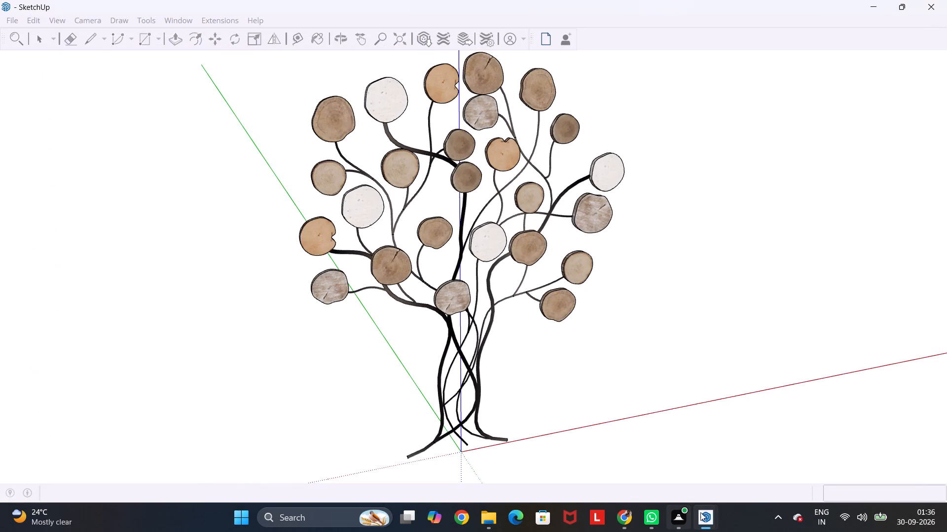
Try again to select the coat rack tree in its model window and open its context options.
scroll(607, 245, "down", 5)
left_click(619, 210)
left_click_drag(511, 210, 485, 236)
left_click_drag(485, 236, 435, 270)
right_click(634, 215)
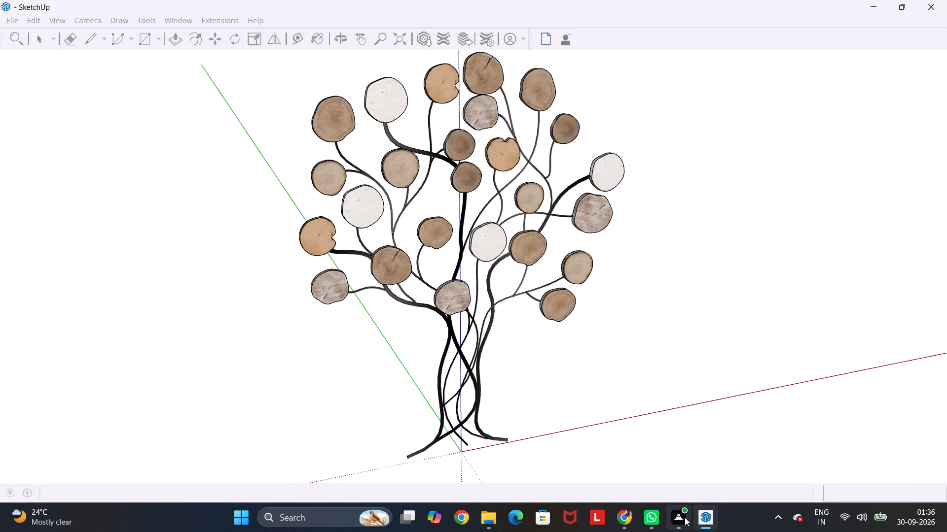
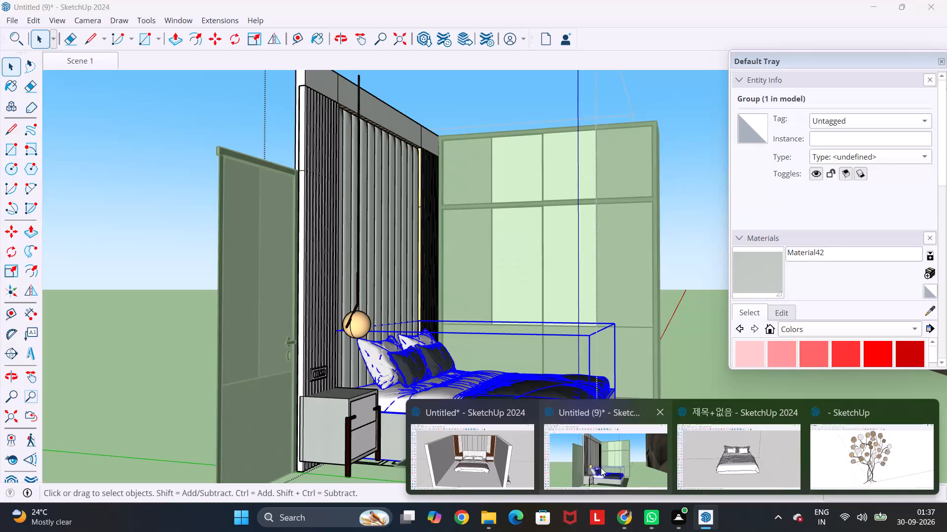
Close the Untitled (9) model window without saving its changes.
left_click(601, 467)
left_click(941, 0)
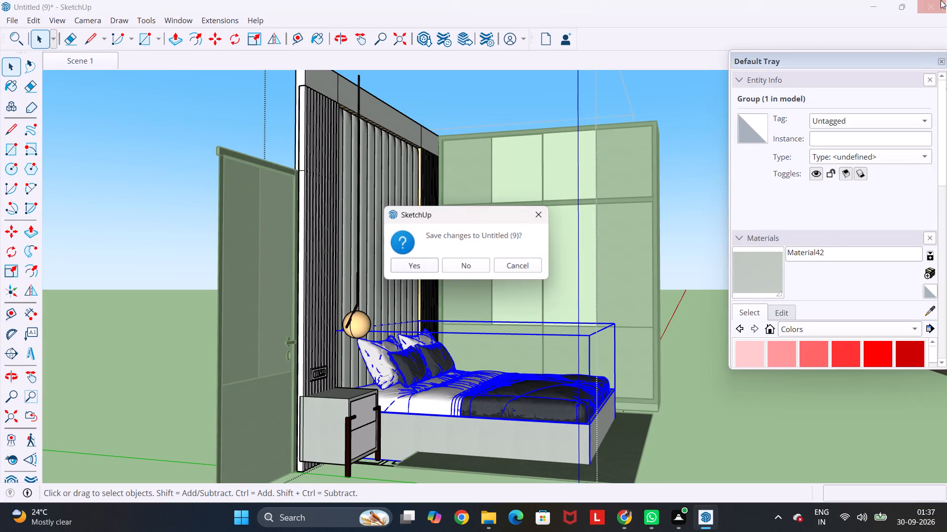
left_click(480, 266)
Try to zoom out in the coat rack tree model window, and close that window.
scroll(488, 265, "down", 5)
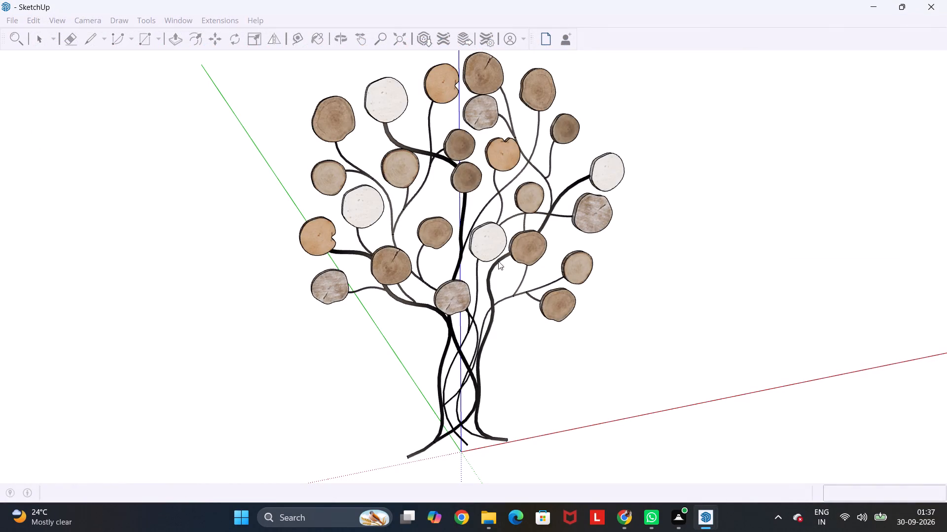
scroll(498, 261, "down", 1)
left_click(708, 522)
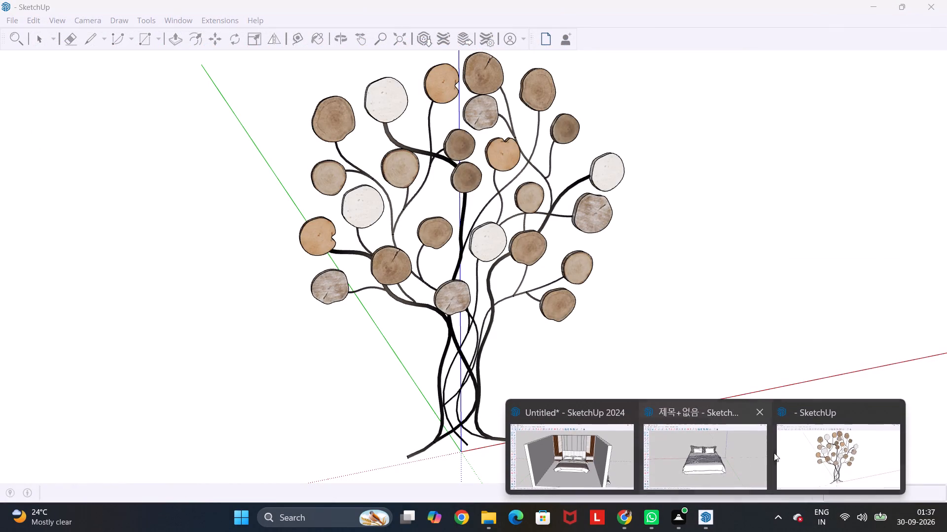
right_click(804, 448)
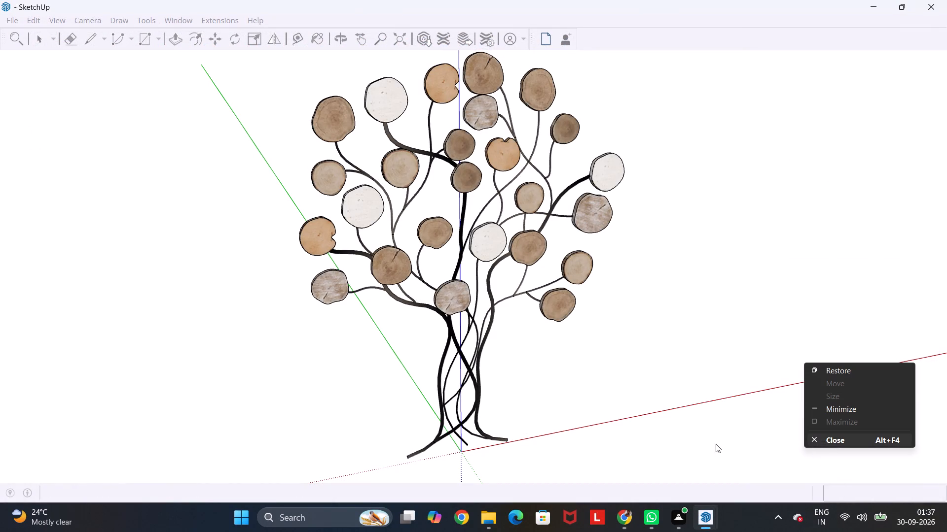
left_click(716, 444)
left_click(701, 530)
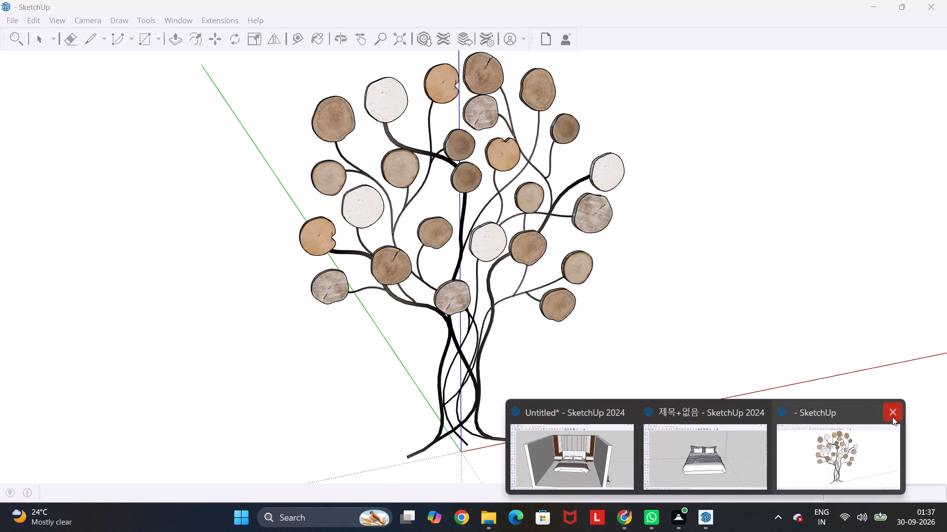
left_click(892, 417)
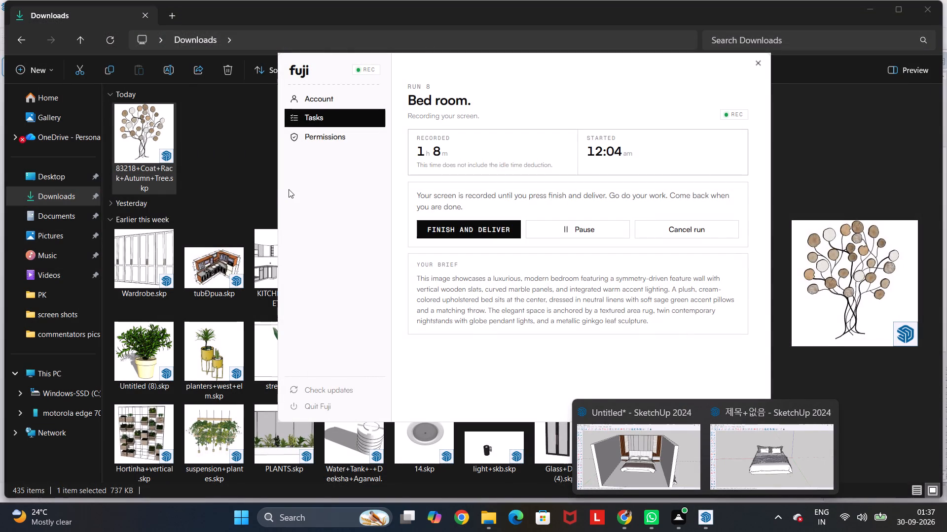
Reopen the 83218+Coat+Rack+Autumn+Tree.skp file from the Downloads folder.
left_click(243, 183)
right_click(117, 138)
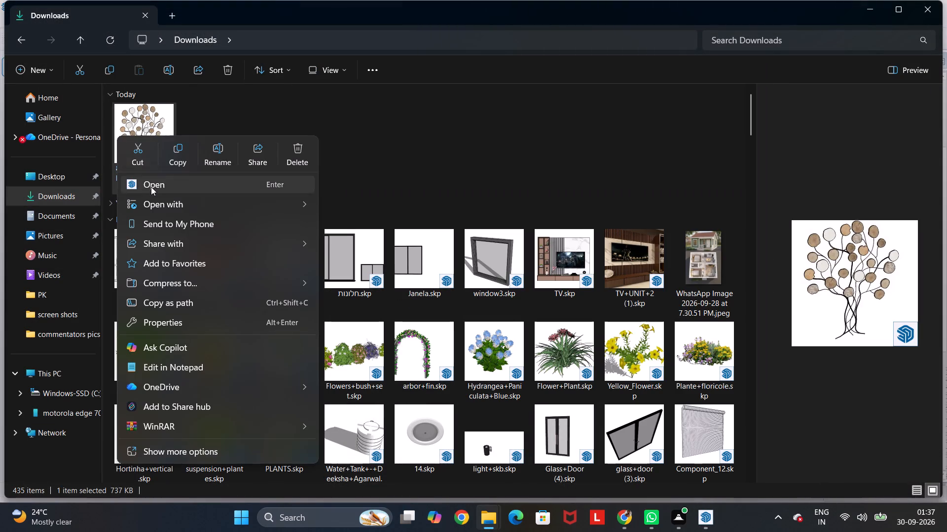
left_click(151, 187)
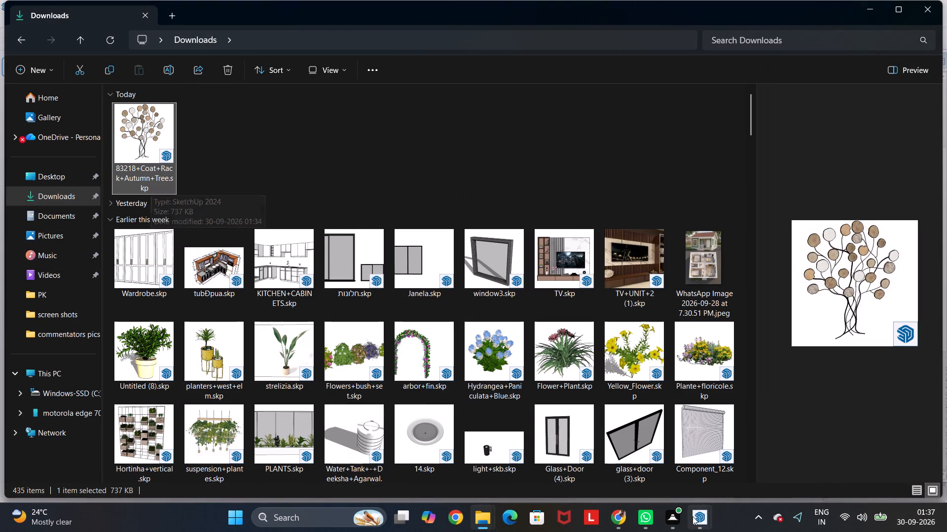
Close the 제목+없음 bed model window.
left_click(692, 516)
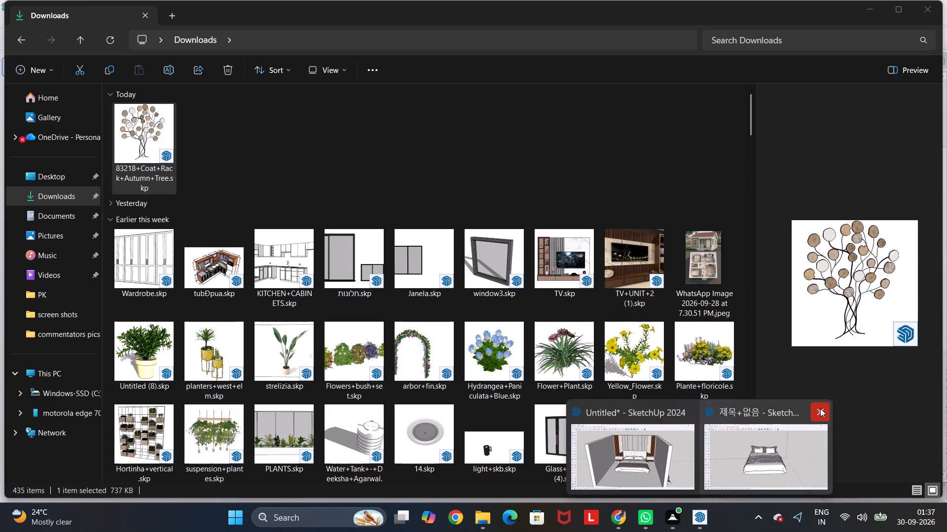
left_click(820, 408)
In the Untitled bedroom model, push the grey wall panel beside the right-hand marble strip back 3 inches with Push/Pull.
left_click(704, 465)
scroll(549, 364, "down", 4)
scroll(548, 360, "up", 2)
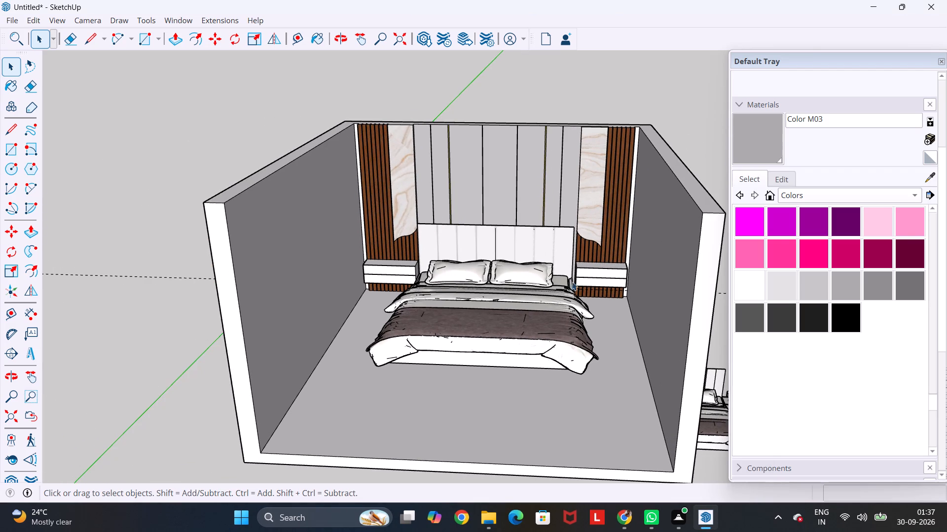
middle_click_drag(478, 141, 452, 356)
scroll(526, 243, "up", 4)
scroll(563, 192, "up", 4)
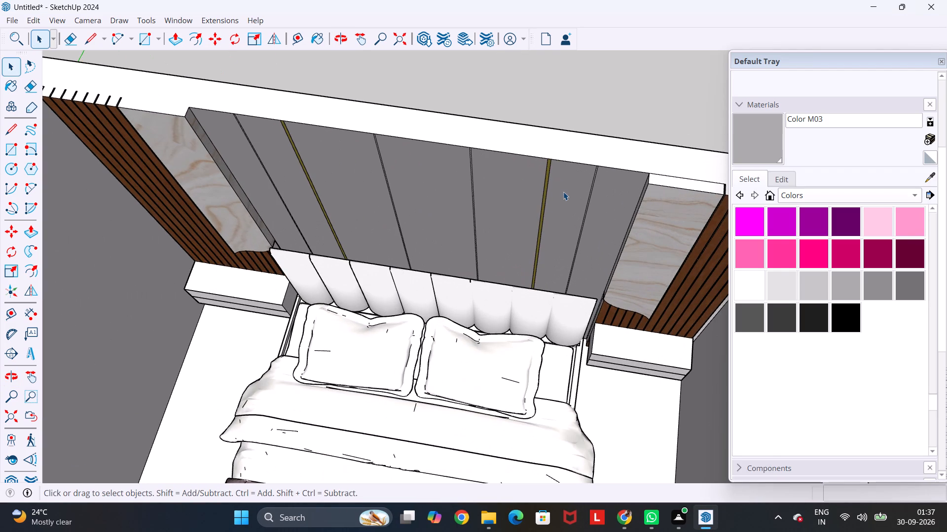
key("p")
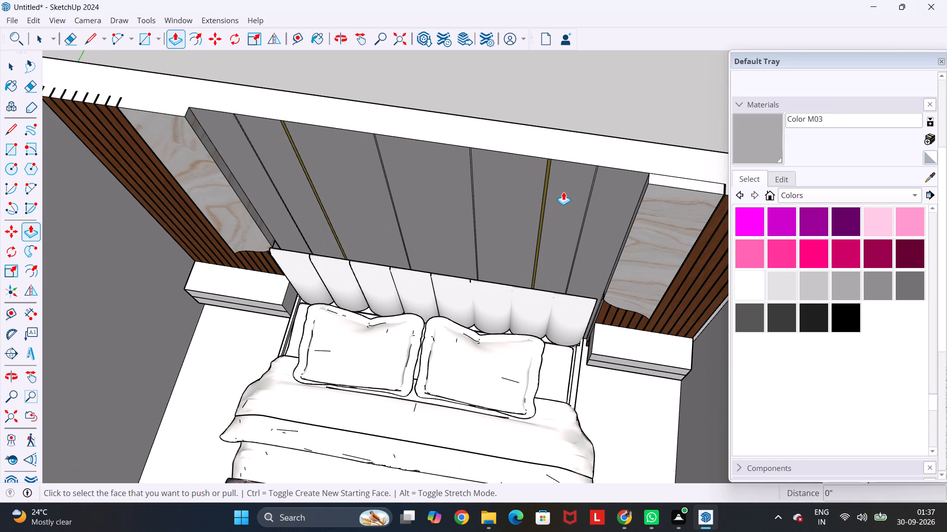
left_click(624, 198)
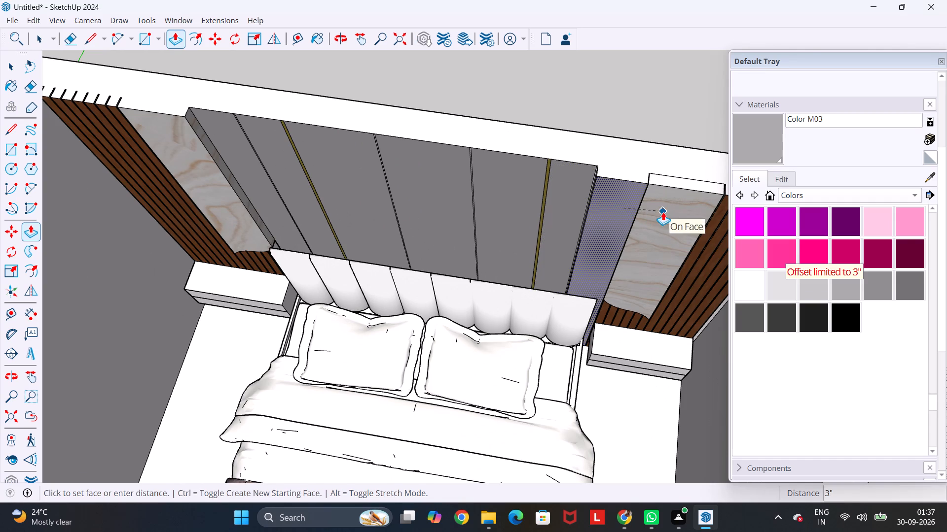
left_click(663, 211)
Repeat the 3-inch push on the remaining six grey panels behind the bed, leaving the thin dividing strips proud.
double_click(569, 197)
double_click(519, 192)
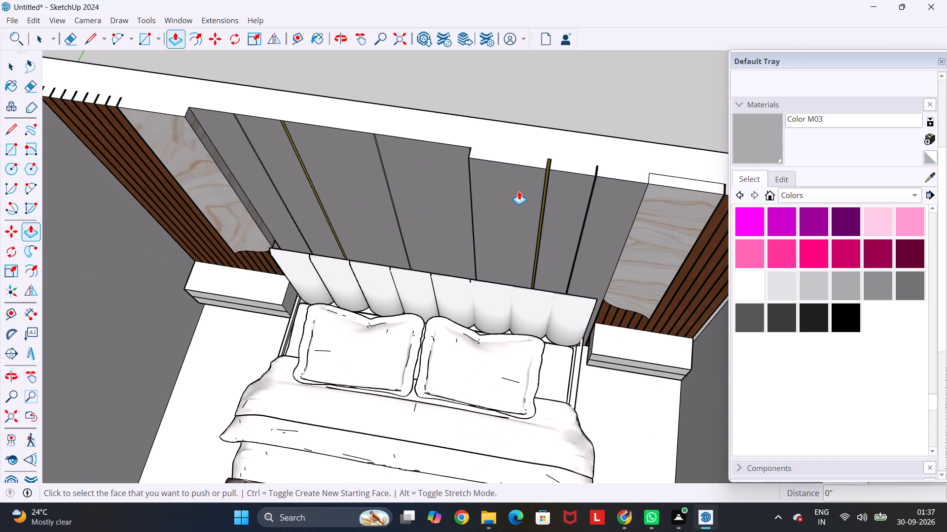
double_click(450, 182)
double_click(364, 180)
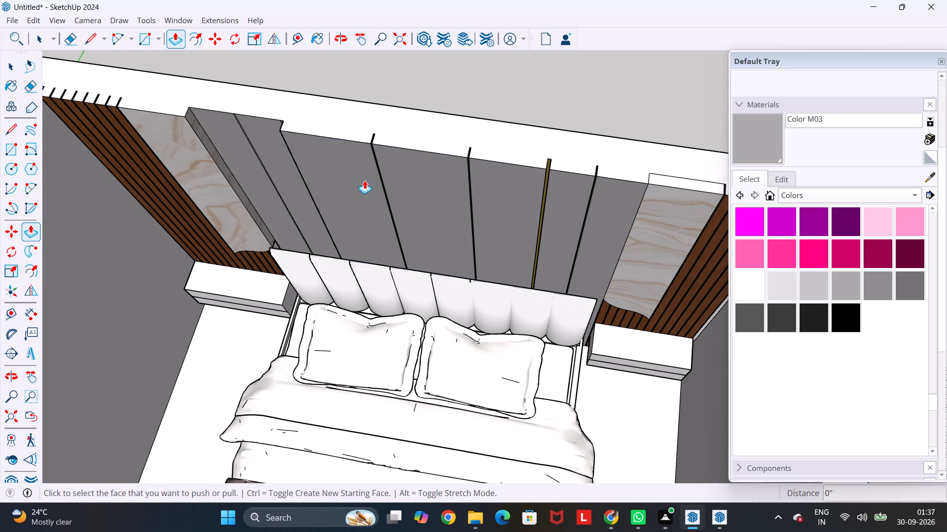
double_click(284, 181)
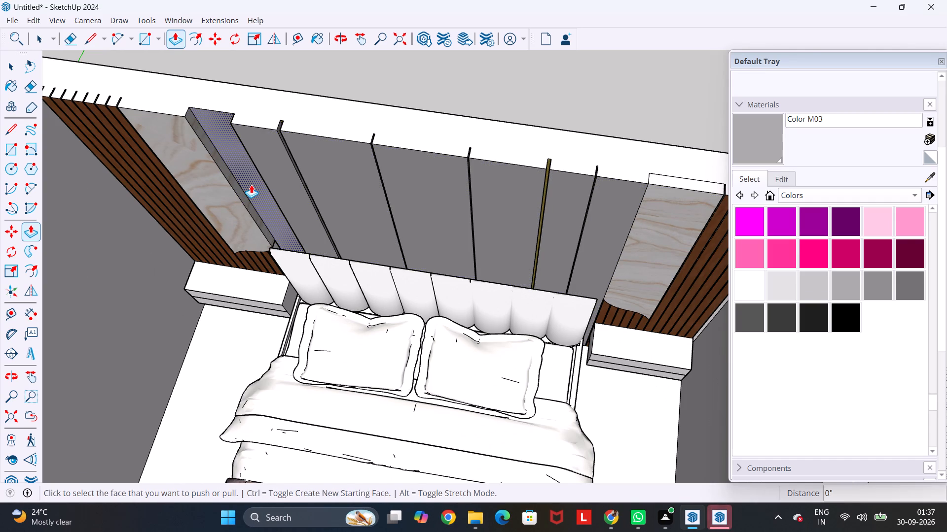
double_click(251, 185)
middle_click_drag(307, 190, 411, 78)
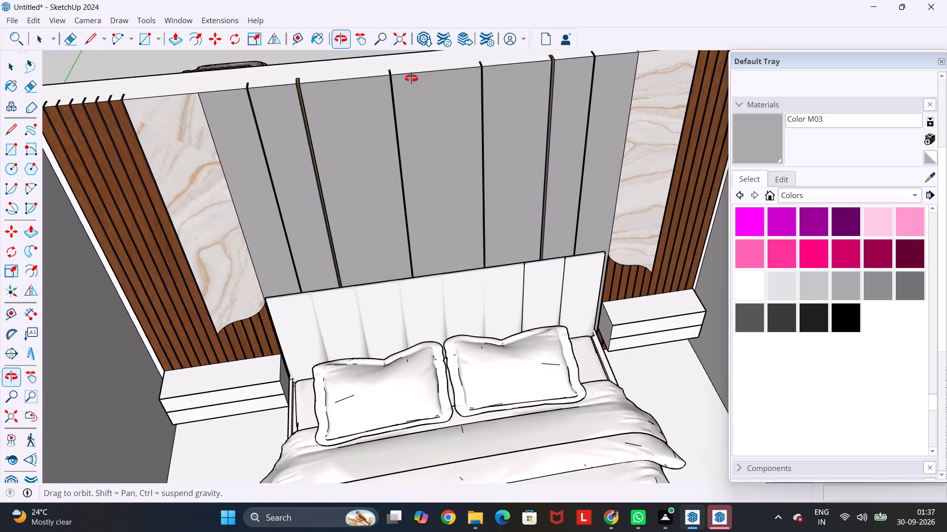
middle_click_drag(411, 78, 405, 74)
scroll(404, 73, "down", 3)
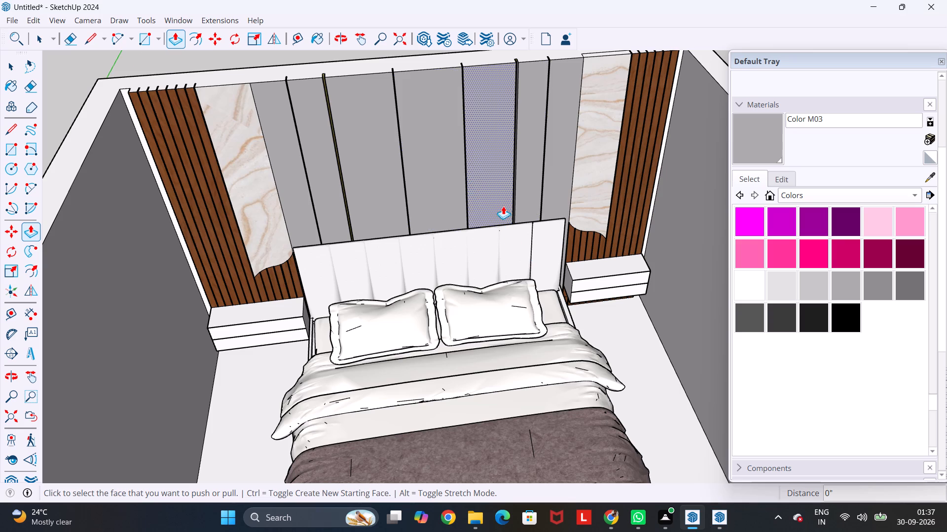
scroll(503, 206, "down", 9)
middle_click_drag(547, 294, 497, 211)
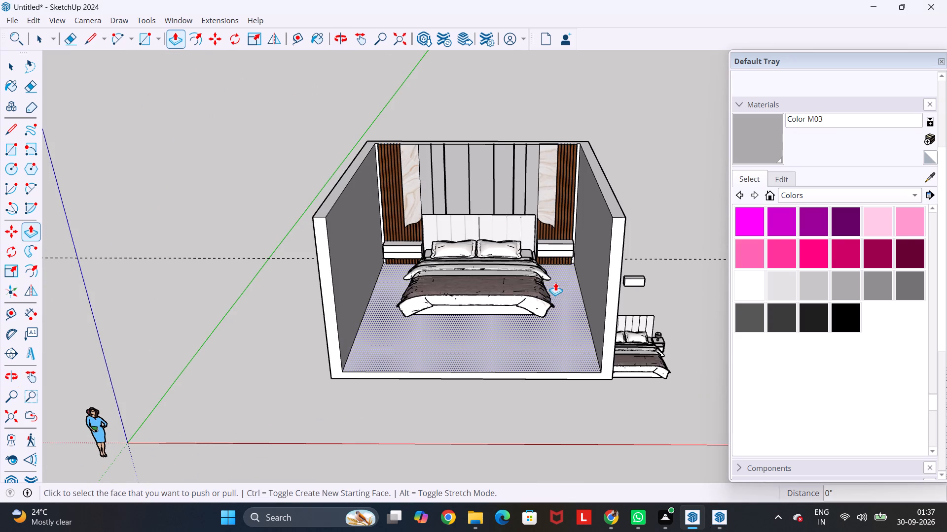
key("space")
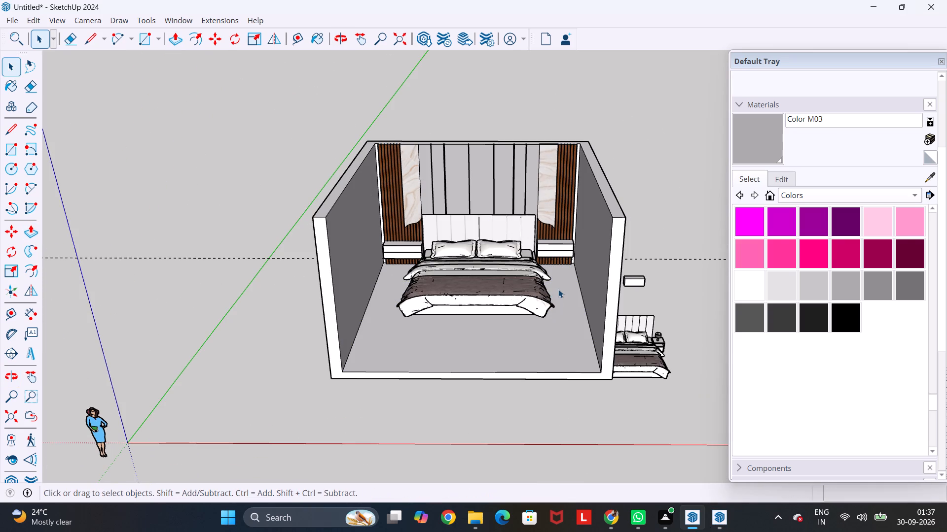
Bring the opening coat rack tree model window forward and acknowledge the file version warning so it loads.
left_click(714, 519)
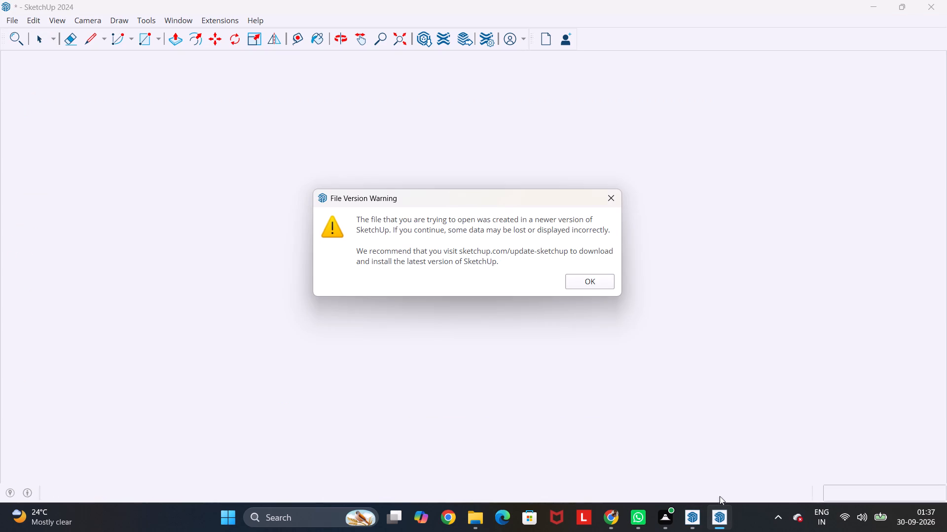
left_click(594, 276)
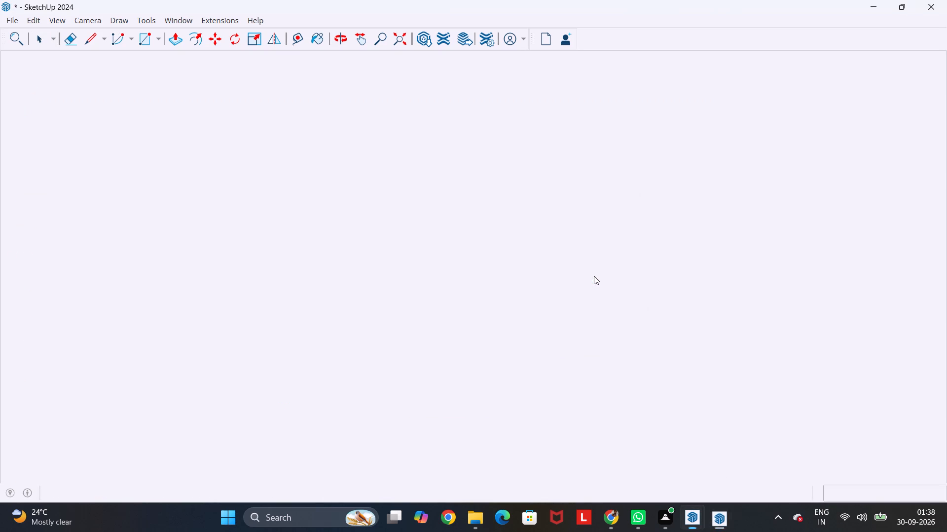
left_click(710, 515)
left_click(713, 292)
scroll(699, 226, "down", 11)
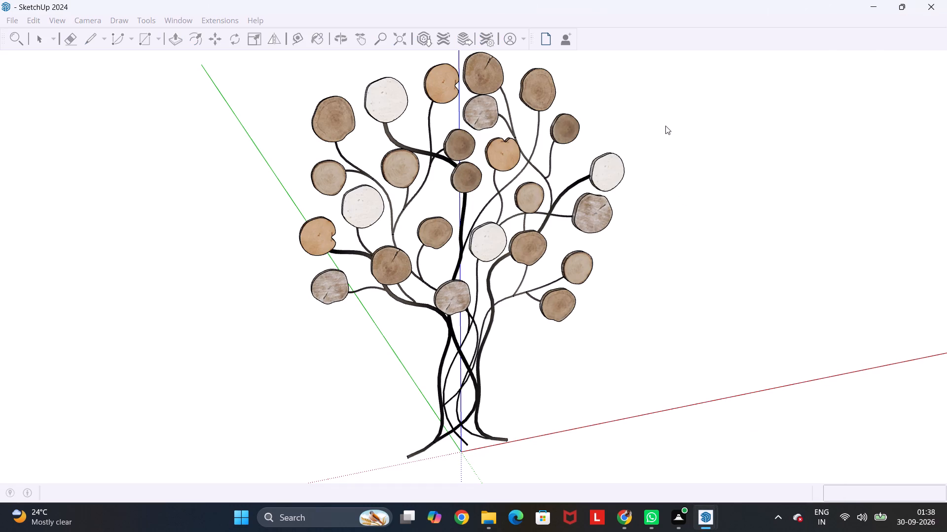
Select the whole coat rack tree group in its model and copy it.
left_click_drag(664, 94, 147, 400)
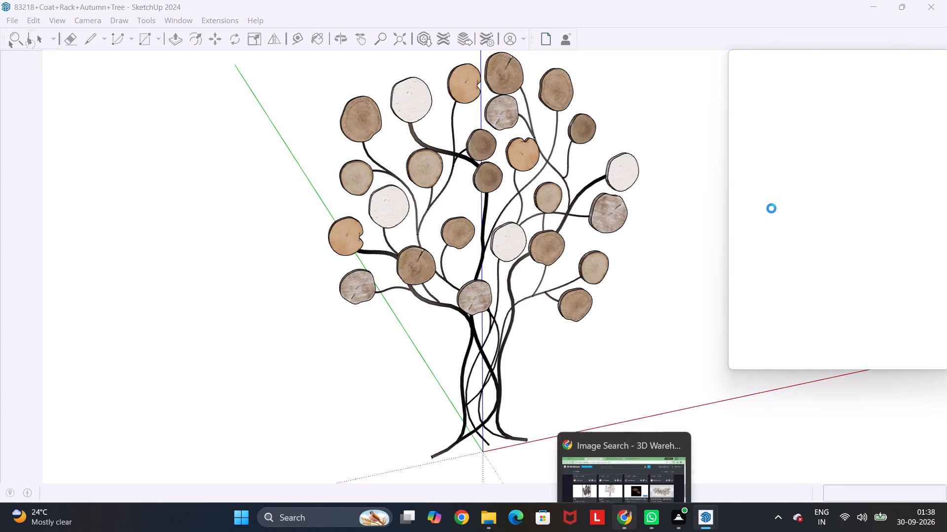
scroll(671, 242, "down", 6)
left_click_drag(651, 117, 648, 117)
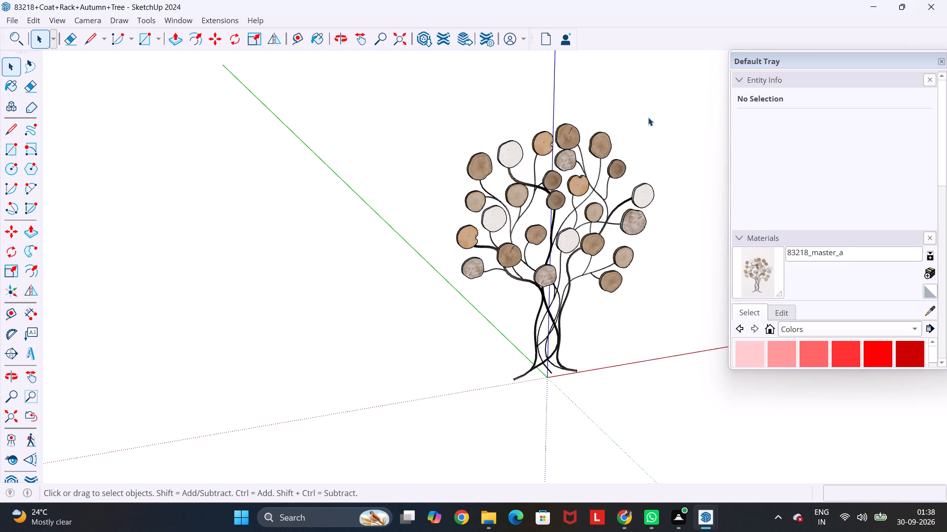
left_click_drag(648, 117, 455, 399)
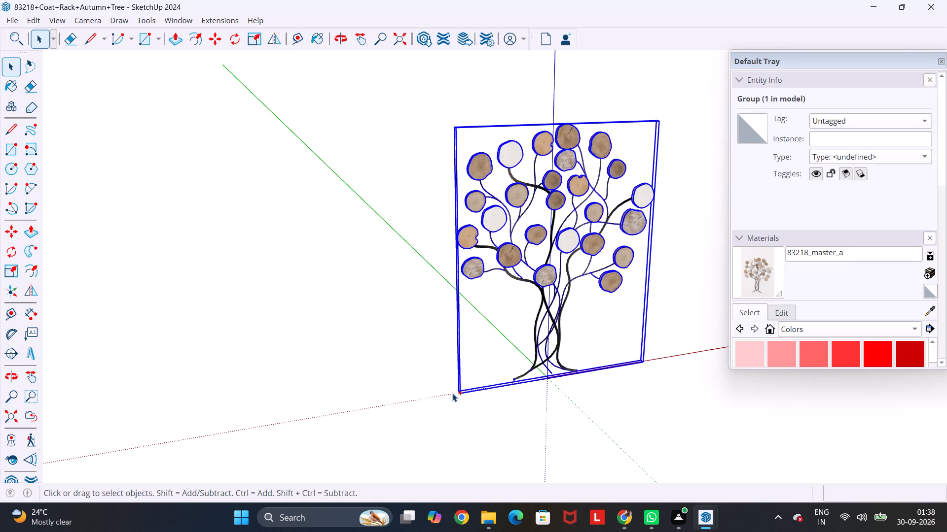
key("ctrl+c")
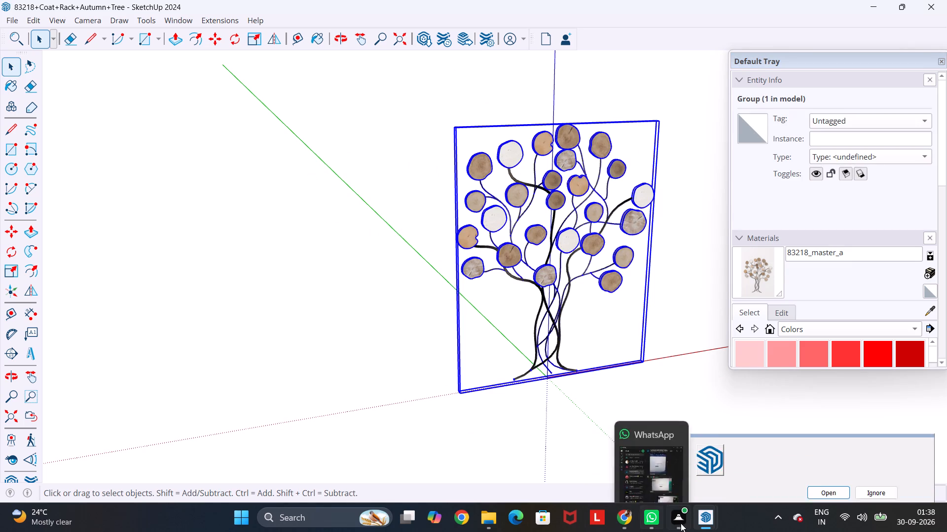
Switch to the Untitled bedroom model and paste the coat rack tree in the empty area outside the room.
left_click(696, 522)
left_click(622, 451)
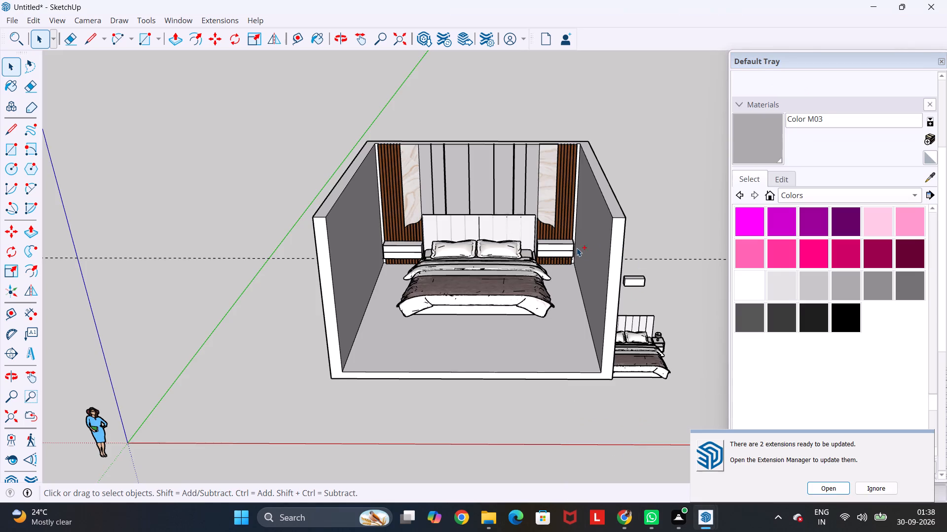
key("ctrl+v")
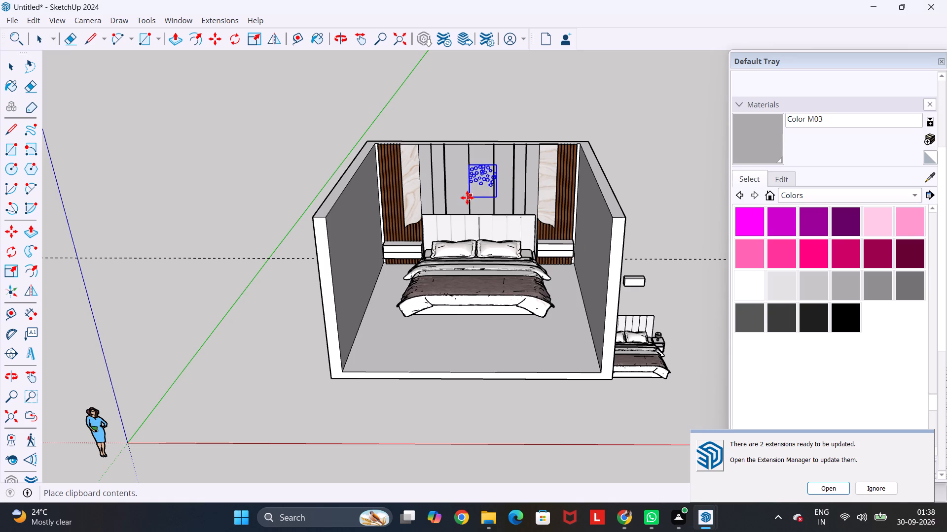
left_click(273, 207)
Move the pasted coat rack tree by its upper corner onto the grey panelled wall above the headboard.
scroll(302, 194, "up", 17)
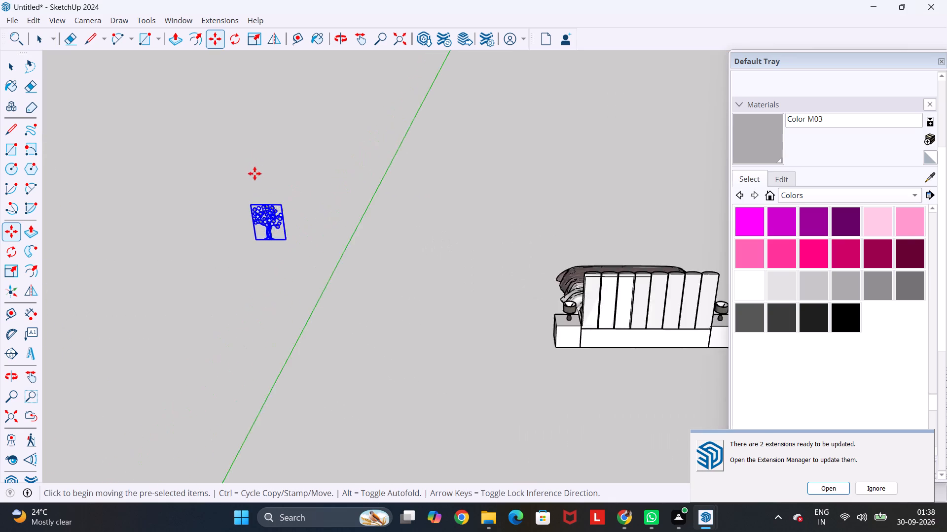
scroll(255, 173, "up", 20)
scroll(255, 173, "up", 10)
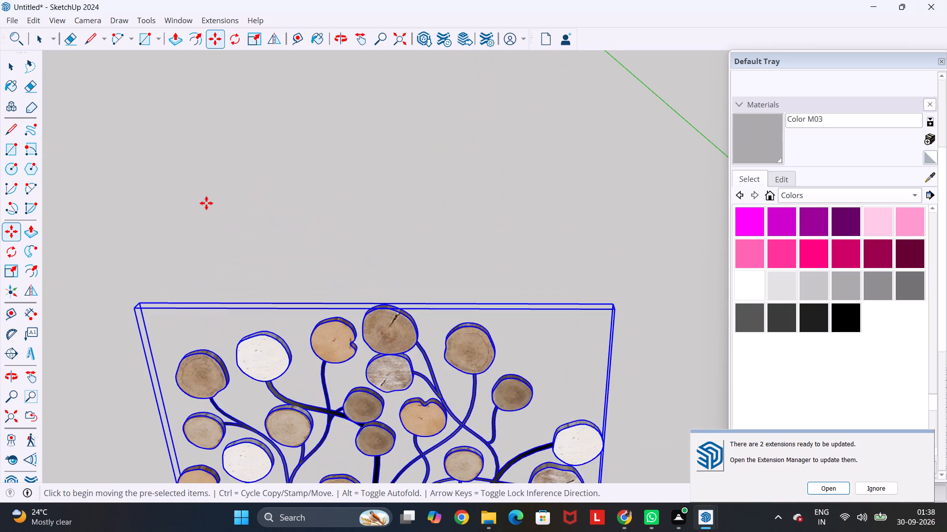
key("m")
left_click(139, 302)
scroll(149, 289, "down", 2)
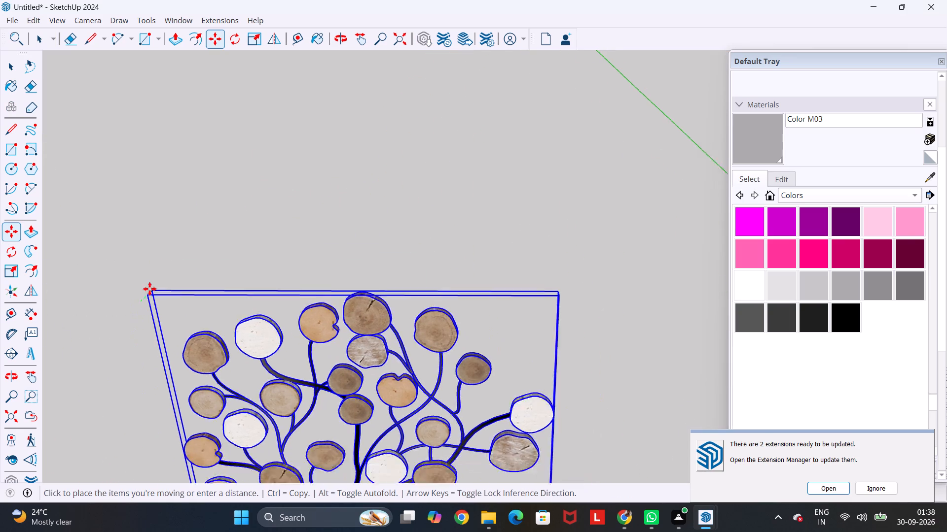
scroll(149, 289, "down", 20)
scroll(149, 289, "down", 19)
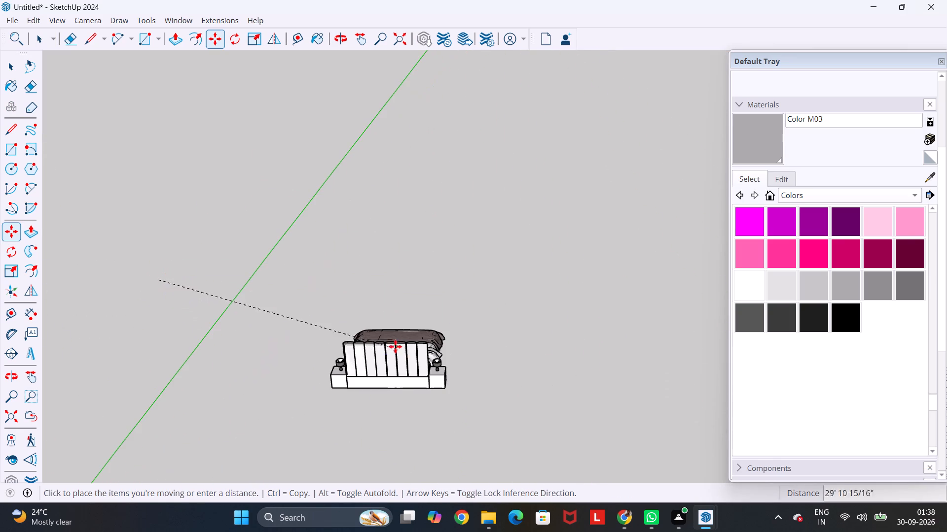
middle_click_drag(468, 347, 244, 353)
scroll(243, 353, "down", 5)
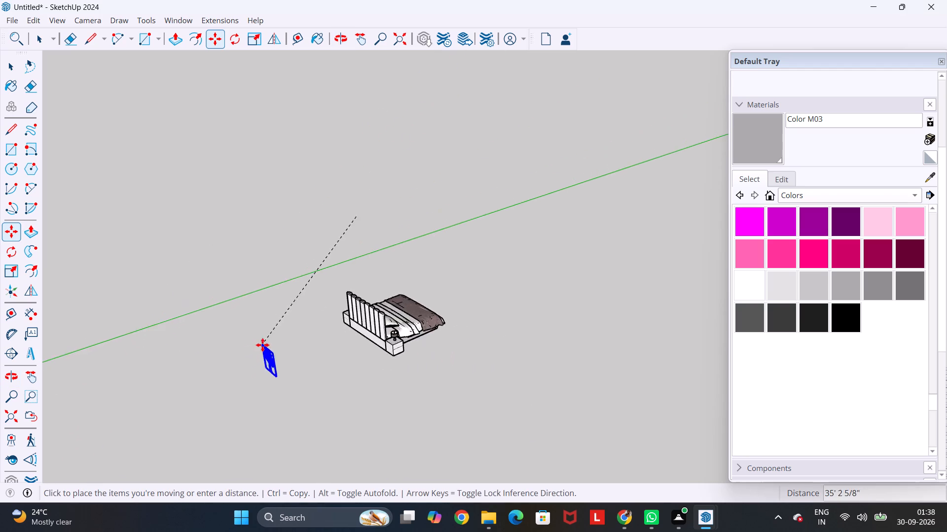
scroll(262, 345, "down", 17)
middle_click_drag(137, 368, 420, 345)
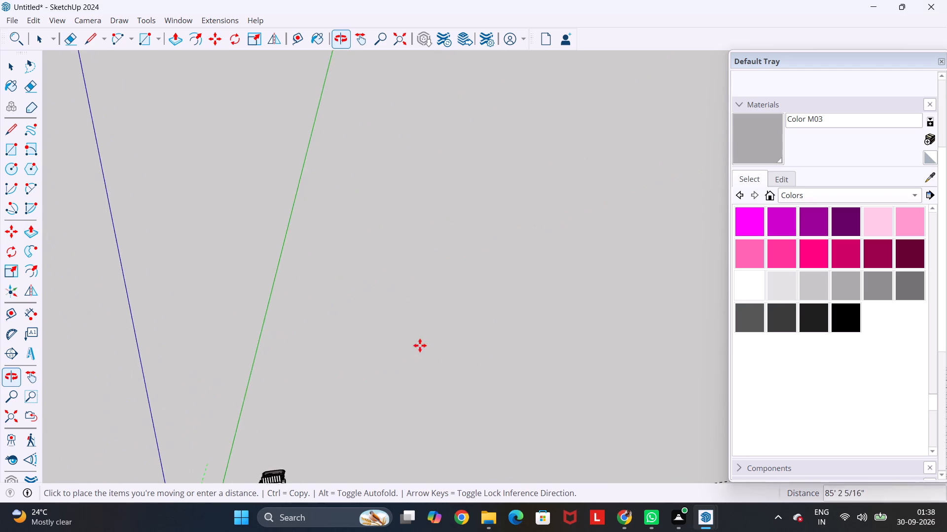
scroll(420, 345, "down", 13)
scroll(381, 420, "up", 20)
scroll(381, 420, "up", 2)
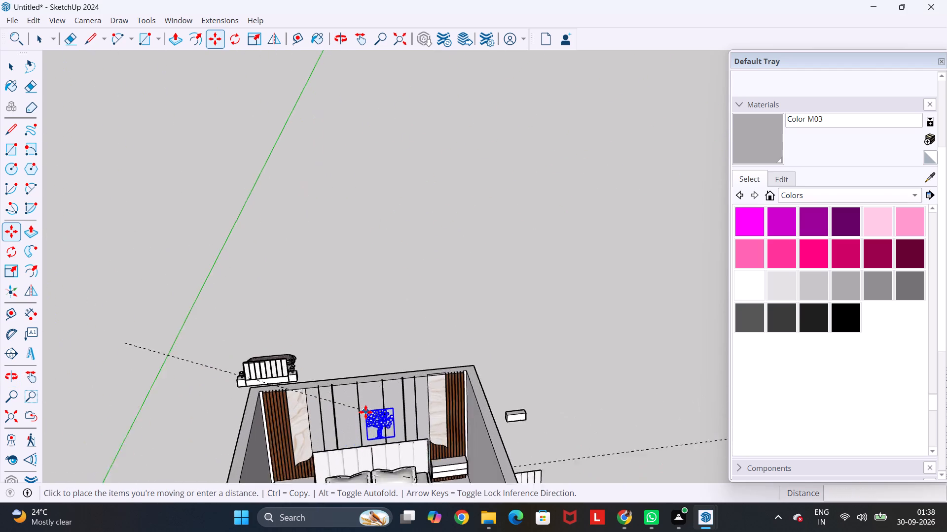
scroll(365, 412, "up", 14)
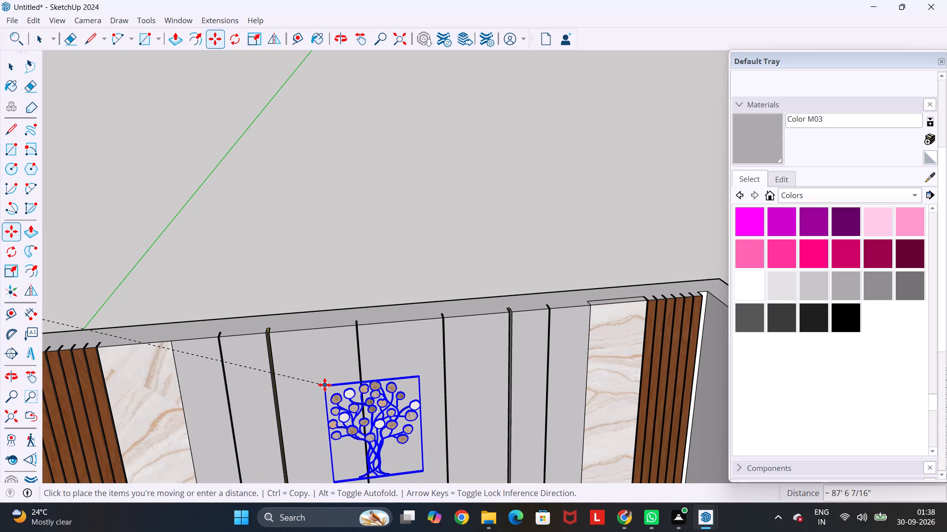
left_click(327, 384)
Scale the tree up uniformly on the wall by a factor of about 1.46.
key("s")
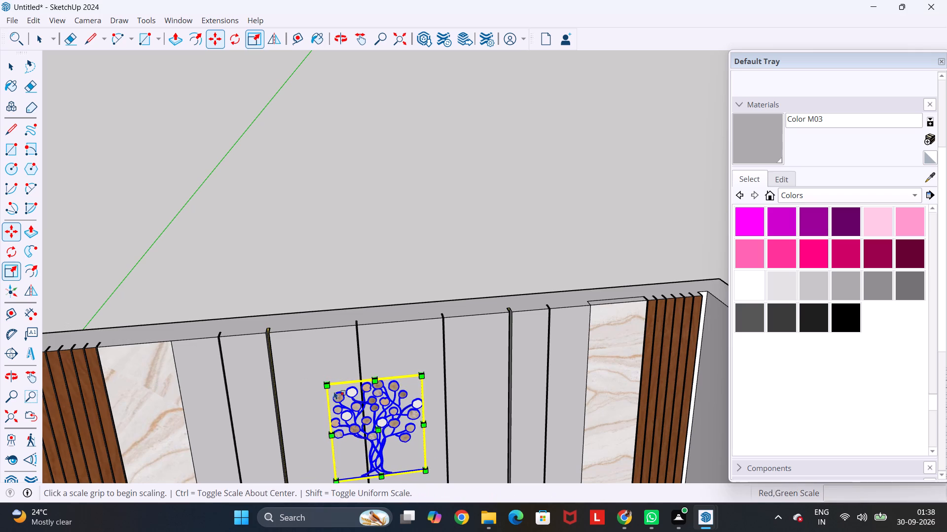
scroll(372, 406, "down", 10)
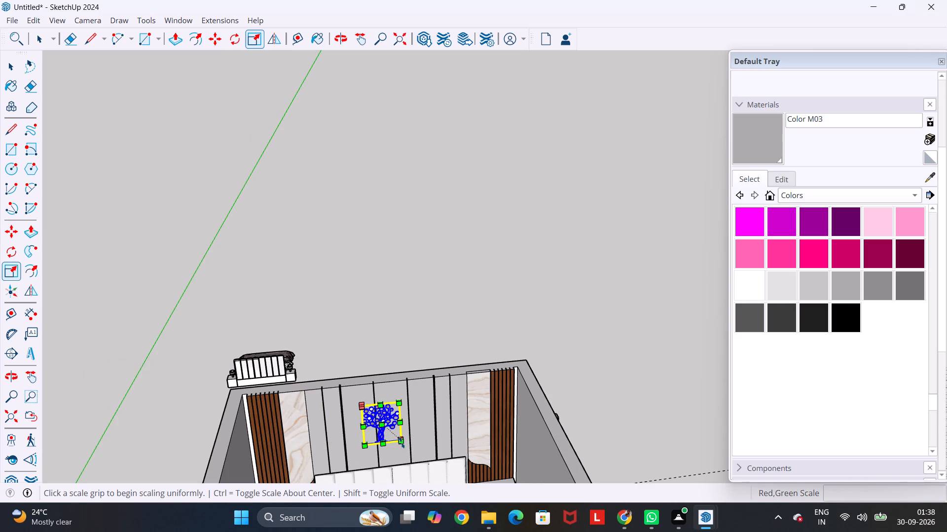
left_click_drag(403, 442, 416, 449)
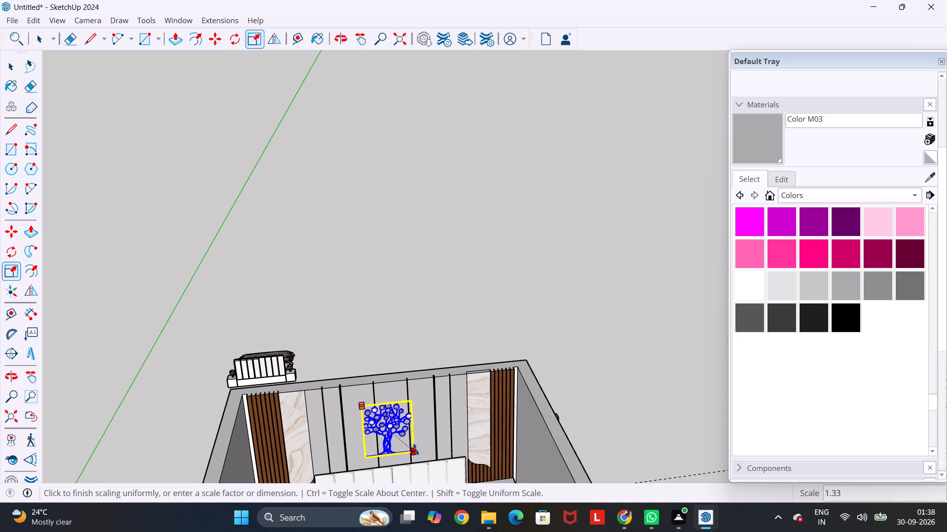
left_click_drag(416, 449, 422, 452)
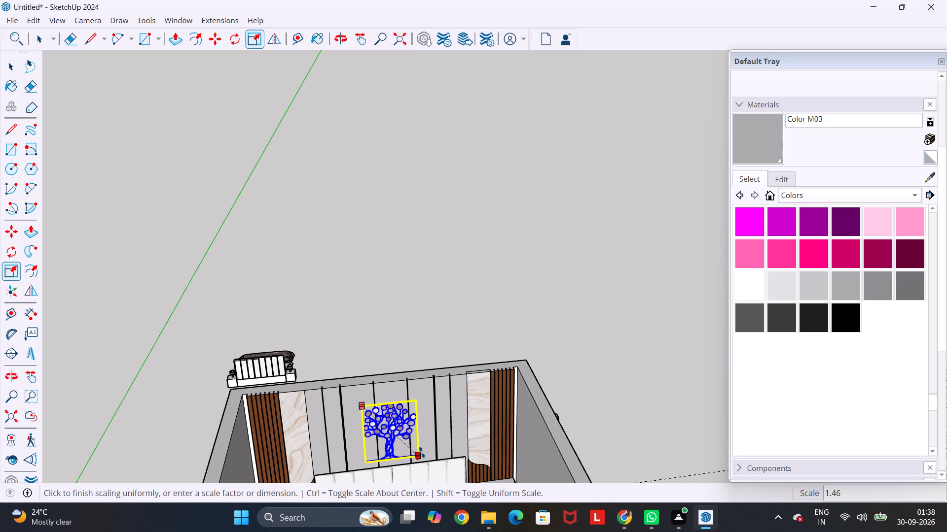
left_click_drag(422, 452, 422, 451)
left_click(437, 317)
key("Escape")
key("space")
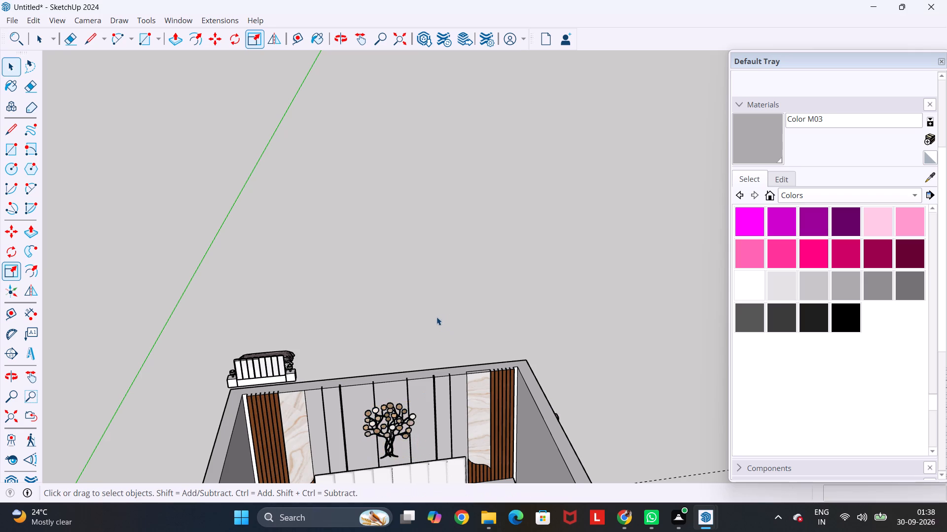
Move the tree straight up the wall by about 7 1/2 inches along the blue axis.
middle_click_drag(411, 417, 390, 287)
scroll(390, 287, "down", 5)
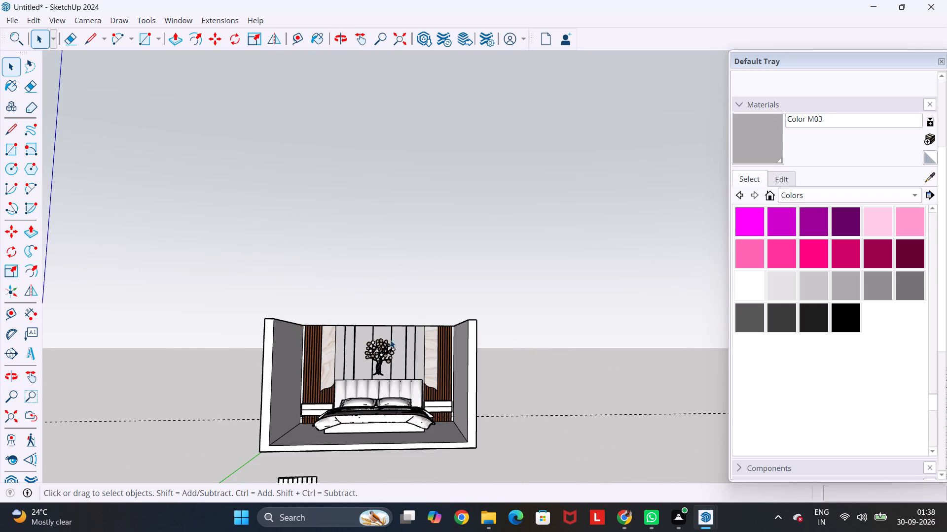
scroll(385, 340, "up", 12)
left_click(382, 355)
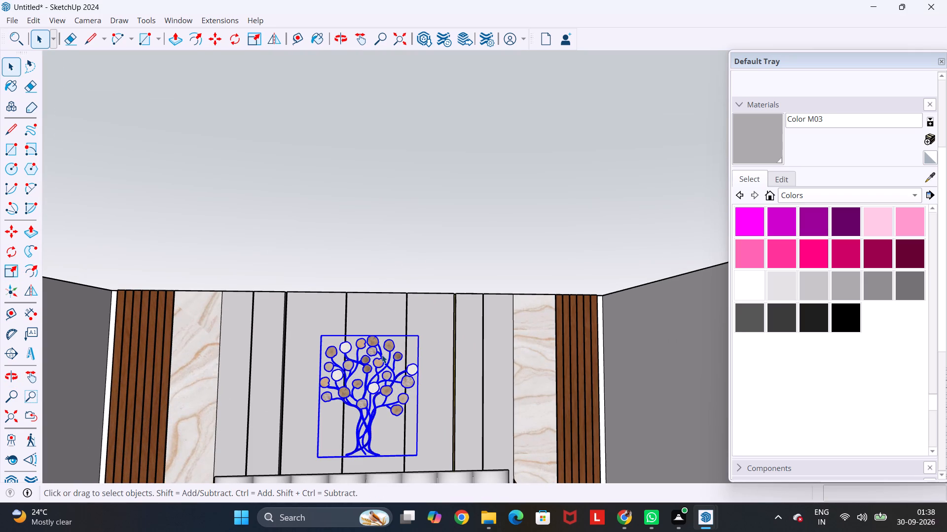
key("m")
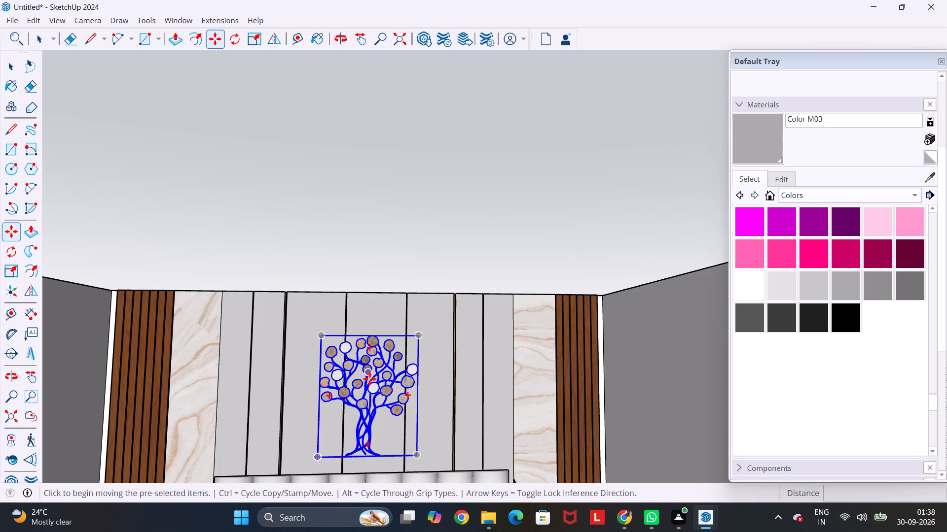
left_click(367, 392)
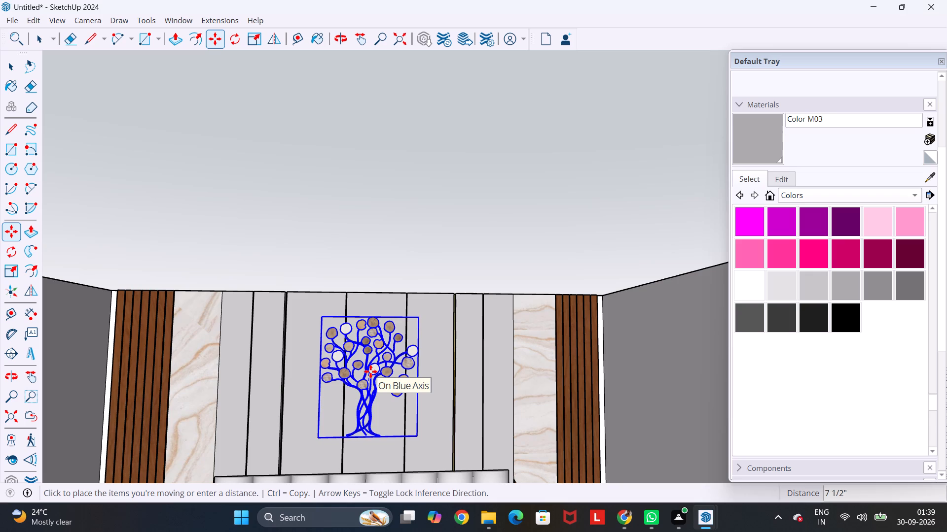
left_click(370, 371)
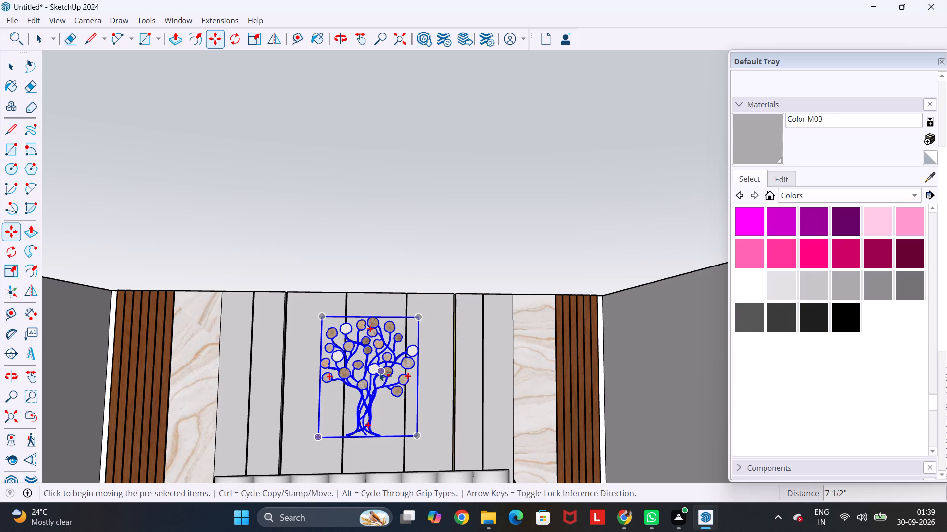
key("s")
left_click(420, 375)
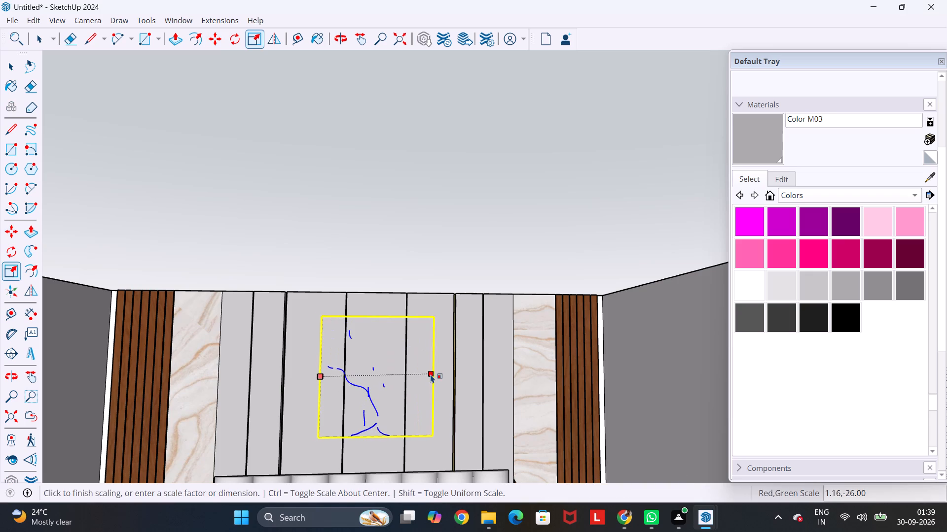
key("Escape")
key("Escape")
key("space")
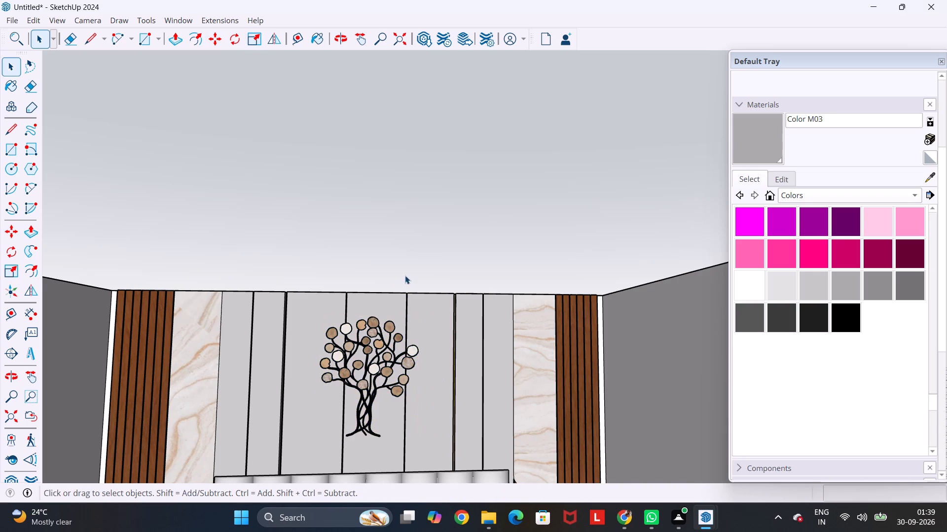
Delete the two spare bed models standing outside the room.
scroll(405, 275, "down", 16)
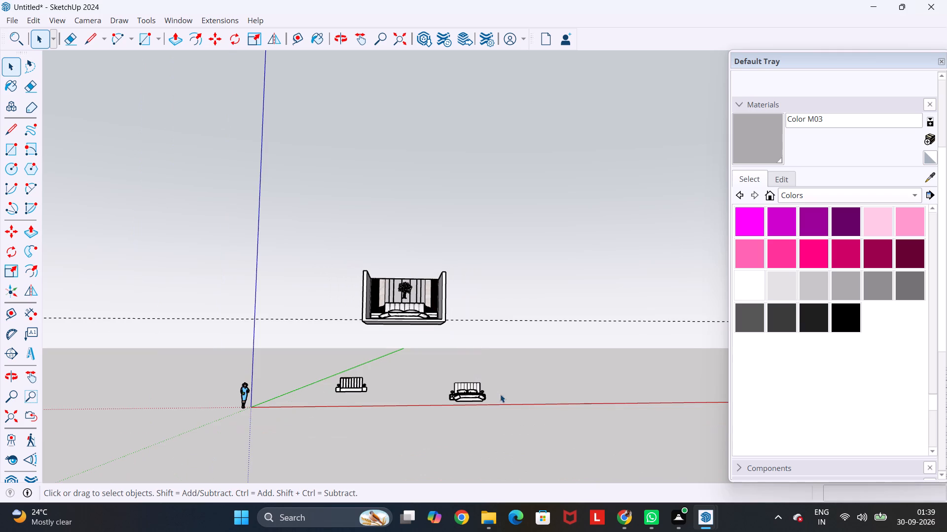
left_click_drag(510, 369, 301, 418)
key("Delete")
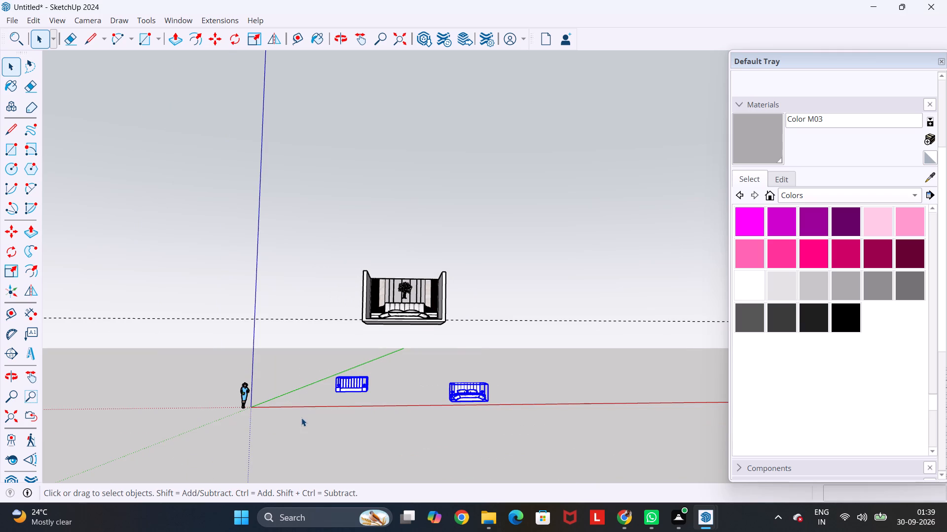
Examine the room from the front, checking the tree decor, panelled feature wall and bed.
middle_click_drag(427, 283, 445, 391)
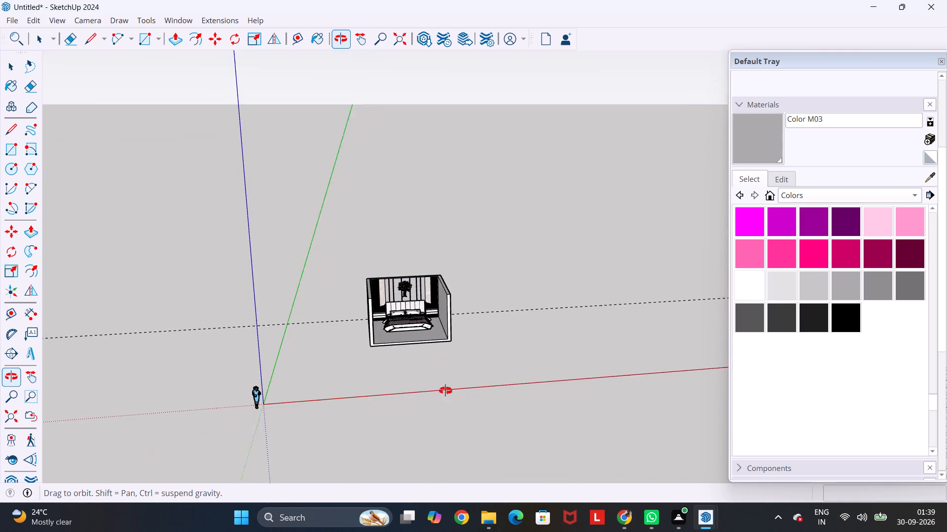
middle_click_drag(445, 391, 447, 398)
scroll(432, 338, "up", 16)
scroll(347, 243, "down", 3)
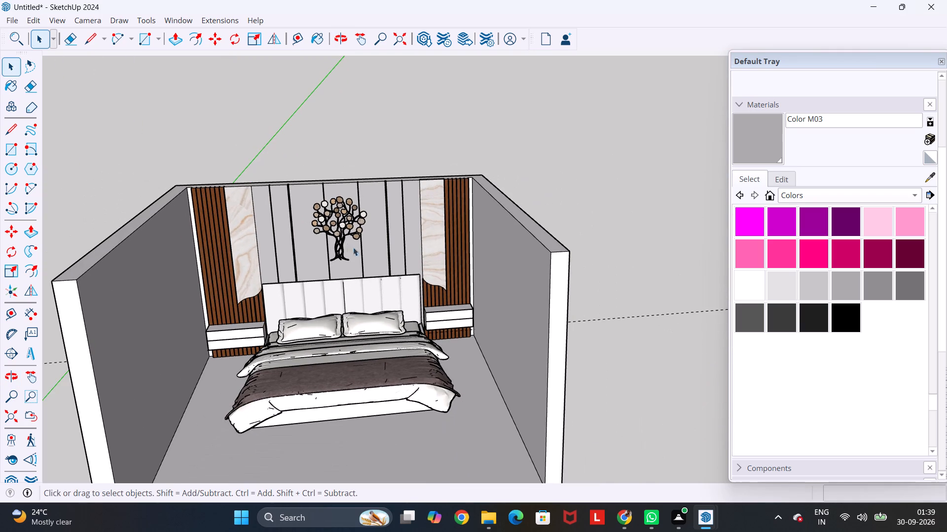
scroll(372, 254, "up", 4)
scroll(372, 254, "down", 2)
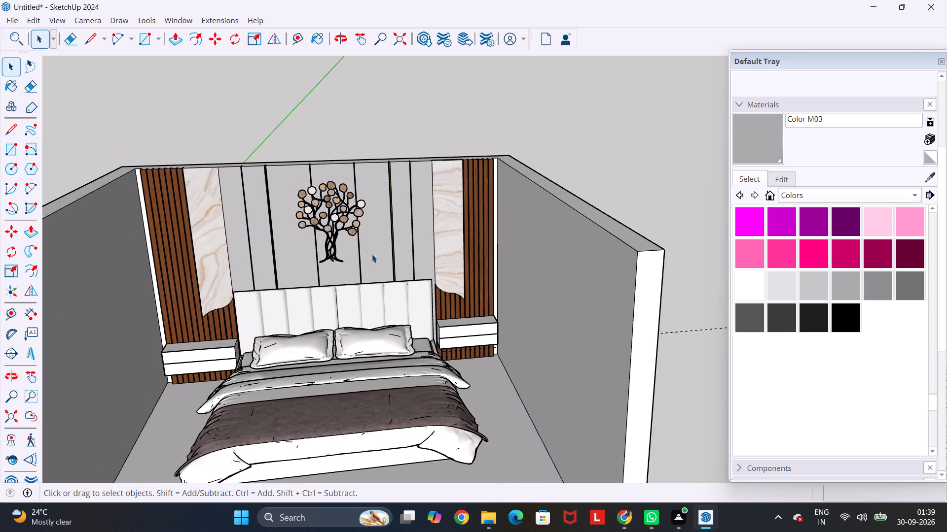
scroll(372, 254, "down", 1)
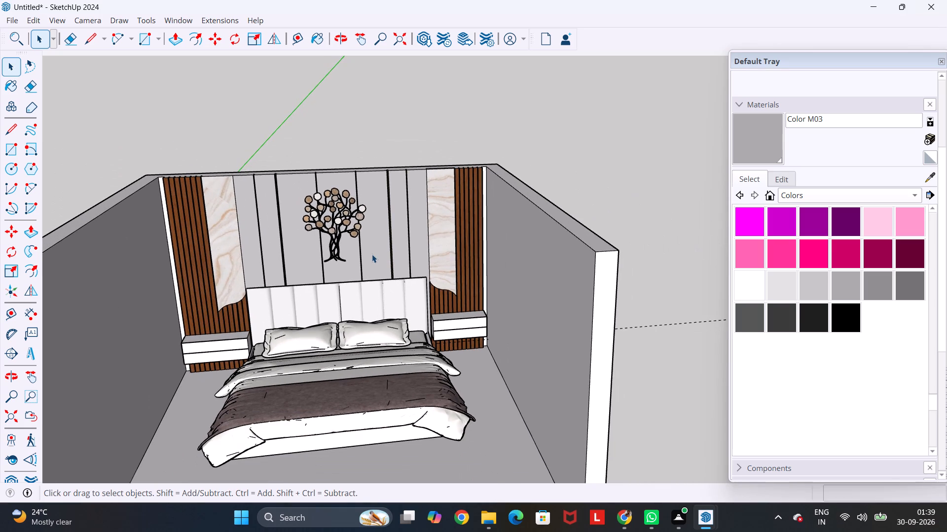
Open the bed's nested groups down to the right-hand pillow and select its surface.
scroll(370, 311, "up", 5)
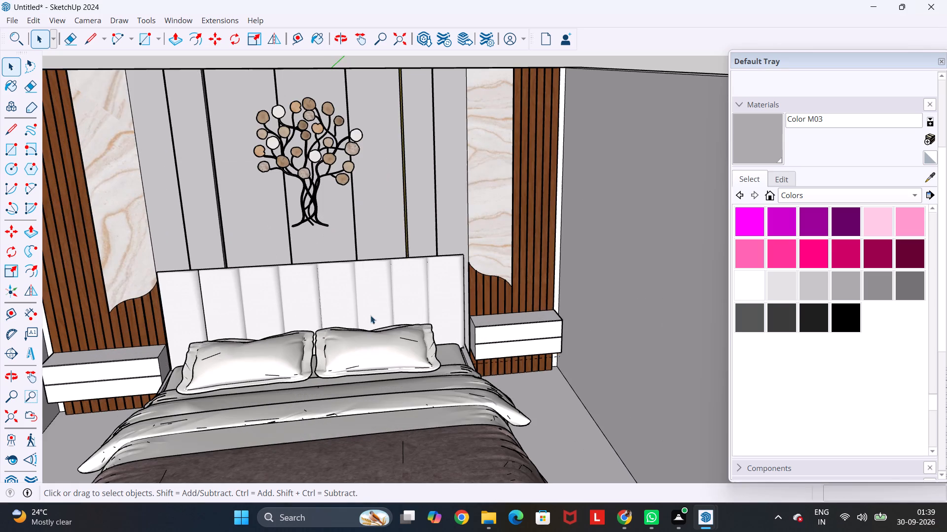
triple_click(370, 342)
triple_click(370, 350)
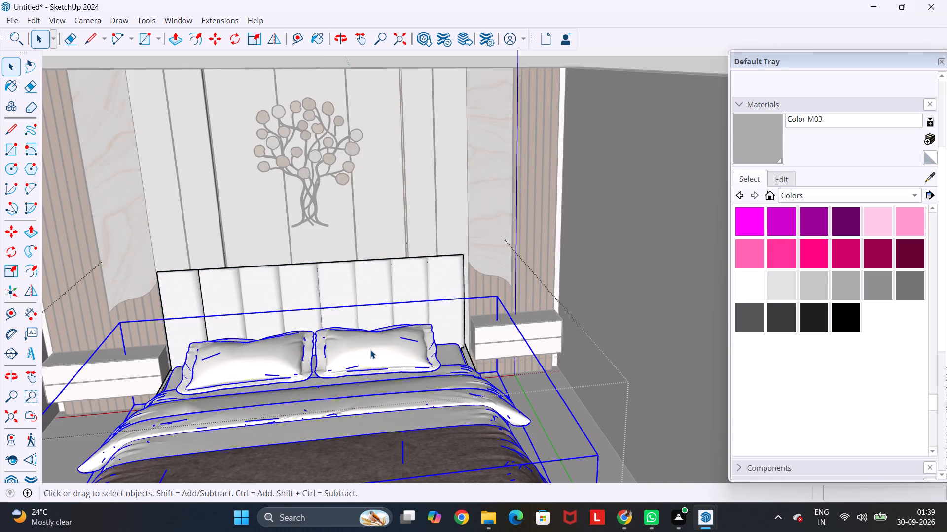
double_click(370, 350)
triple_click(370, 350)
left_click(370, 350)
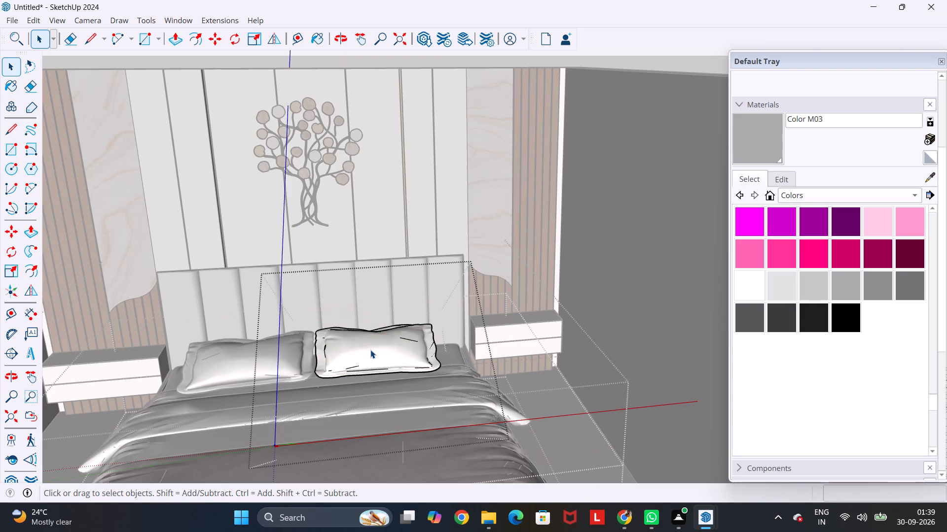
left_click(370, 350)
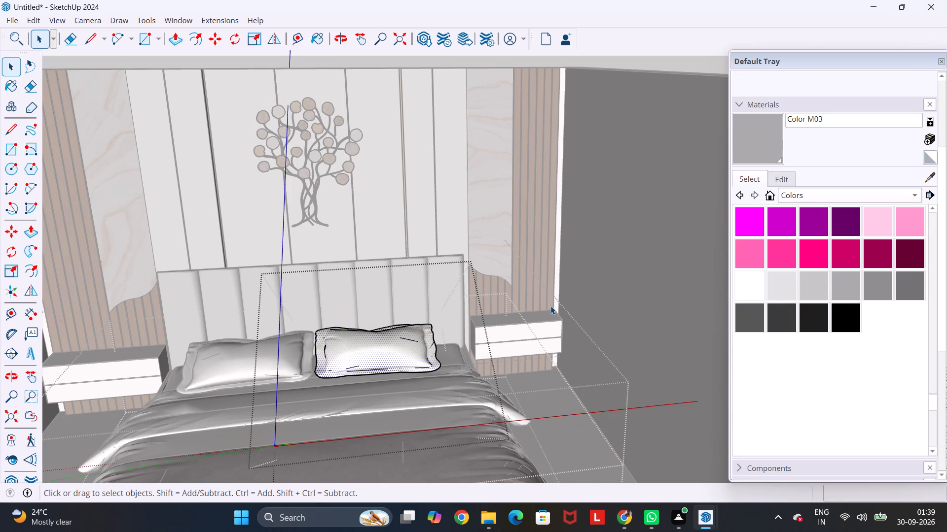
Paint the throw blanket across the foot of the bed with Color I03.
scroll(464, 378, "down", 6)
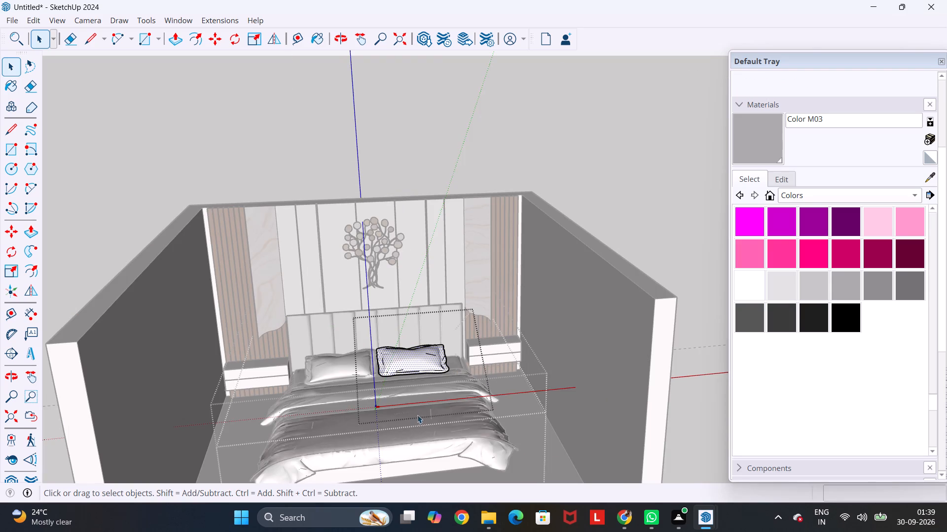
triple_click(415, 421)
left_click(523, 380)
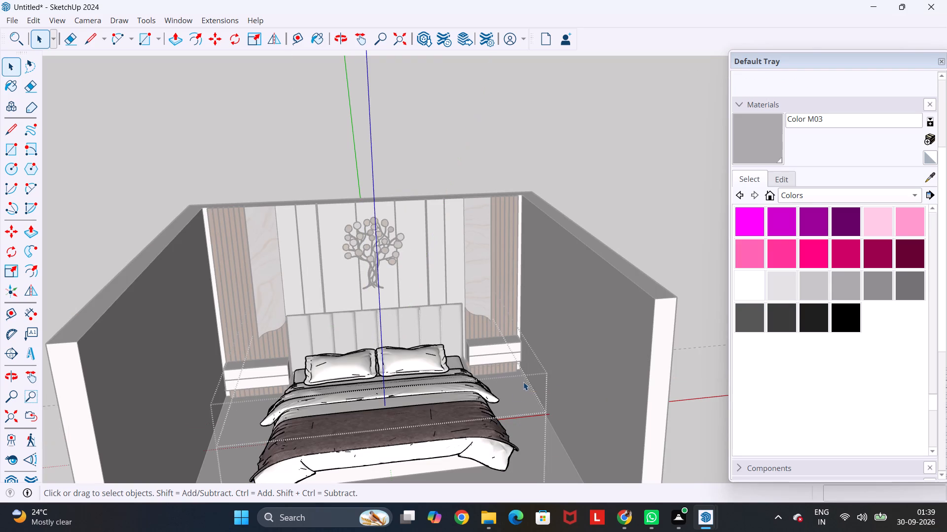
triple_click(439, 419)
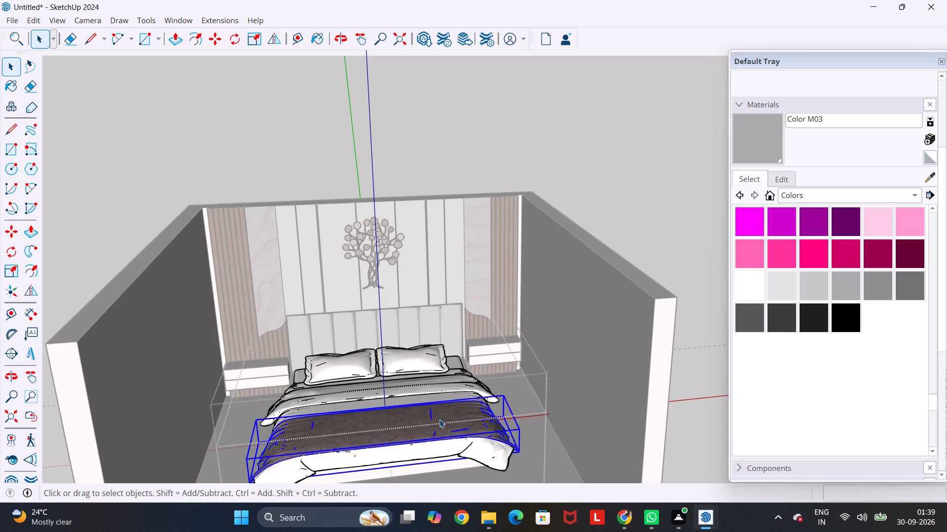
scroll(852, 259, "up", 2)
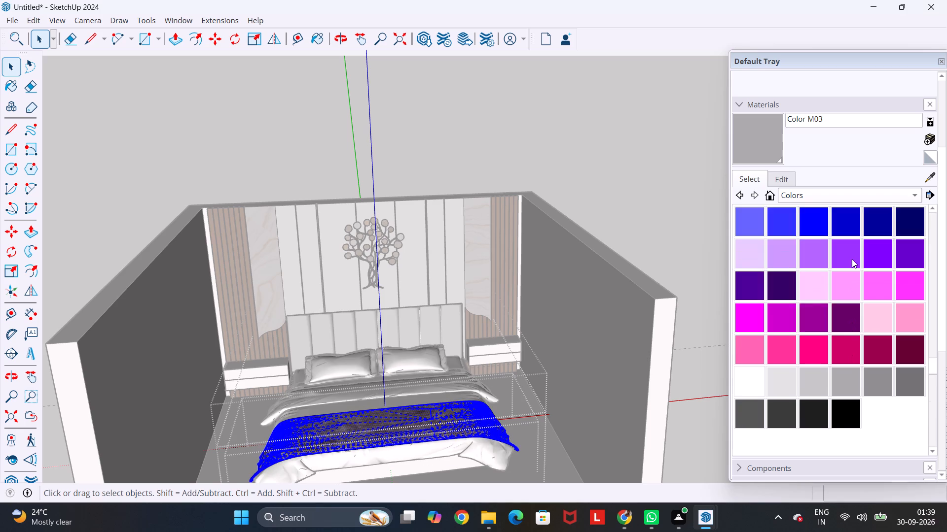
scroll(852, 259, "up", 2)
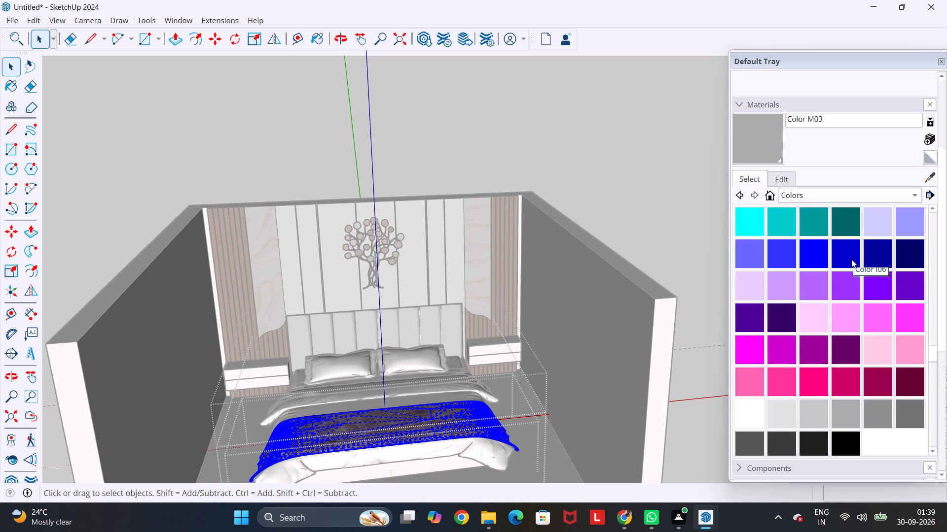
scroll(851, 259, "up", 1)
left_click(751, 289)
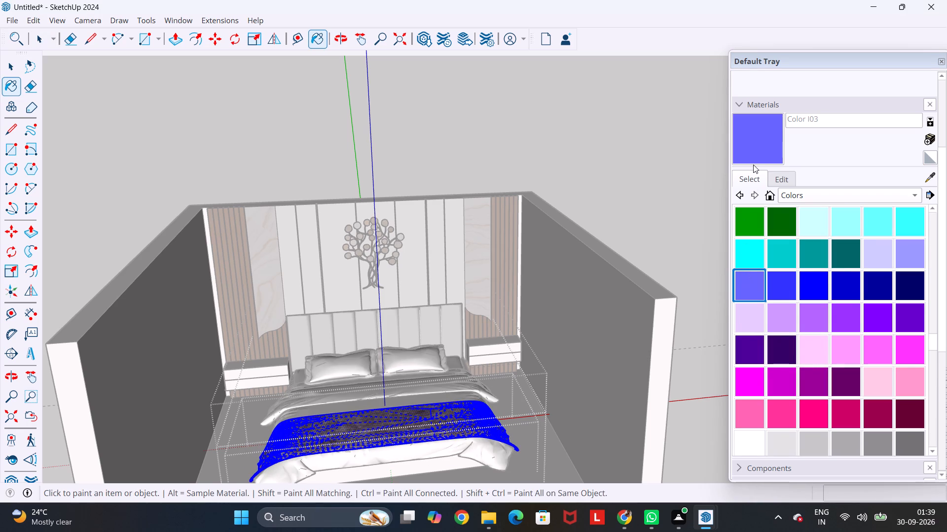
left_click(777, 182)
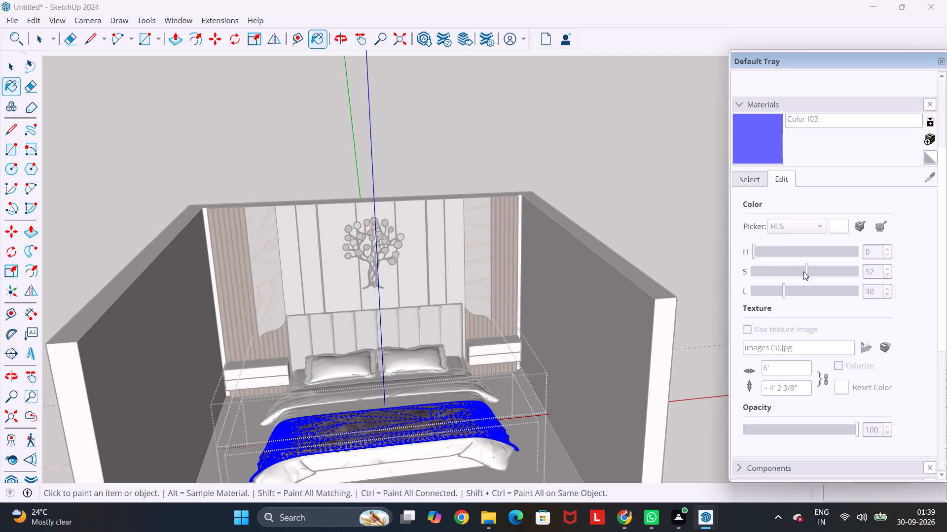
left_click_drag(805, 271, 773, 267)
left_click(404, 423)
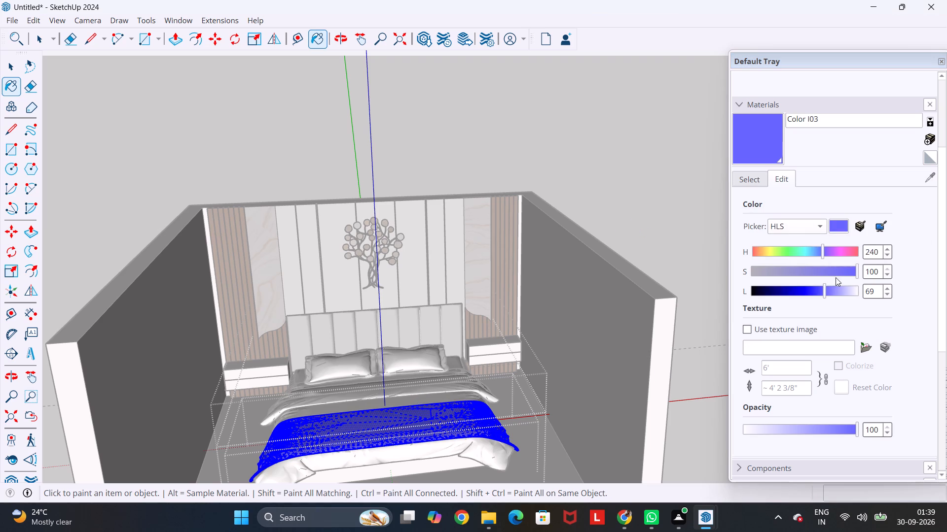
Soften the throw's Color I03 to a pale lavender with saturation 41 and lightness 83.
left_click_drag(847, 272, 796, 274)
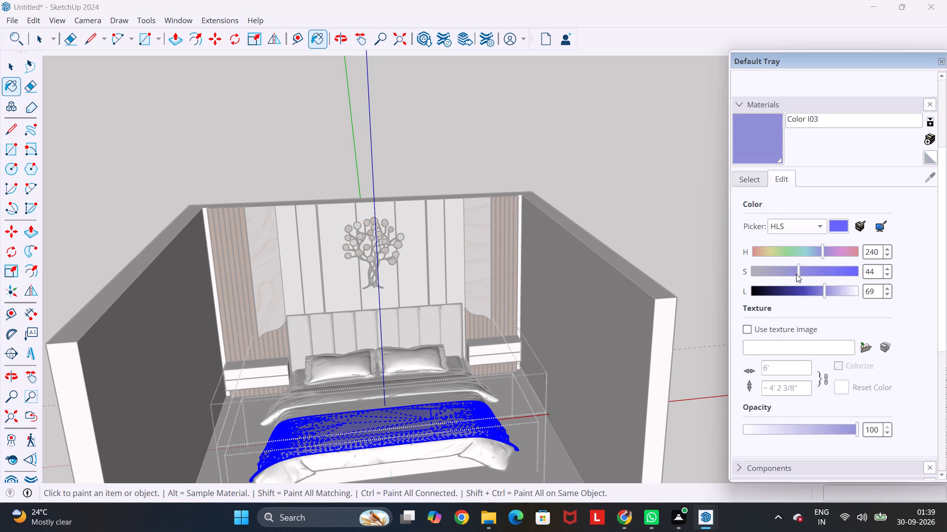
left_click_drag(796, 274, 795, 274)
left_click_drag(824, 294, 836, 295)
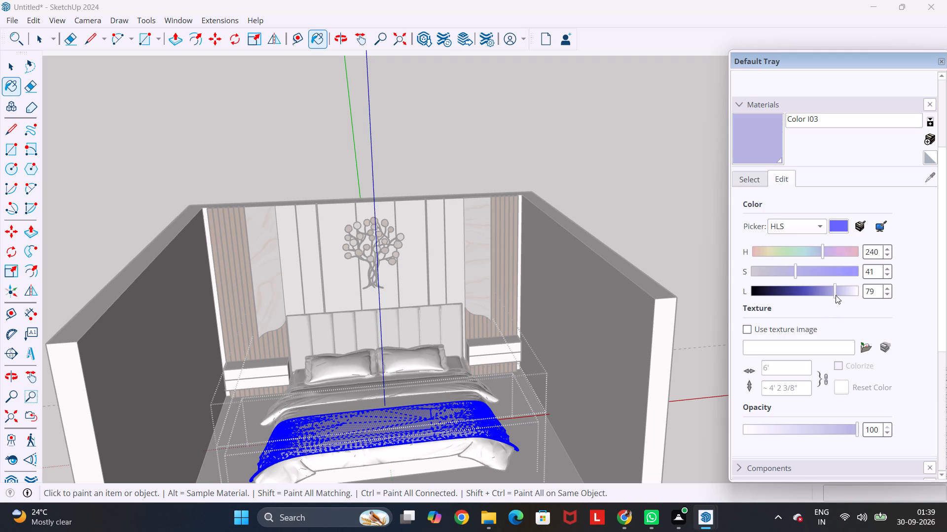
left_click_drag(836, 295, 839, 292)
left_click(675, 229)
key("Escape")
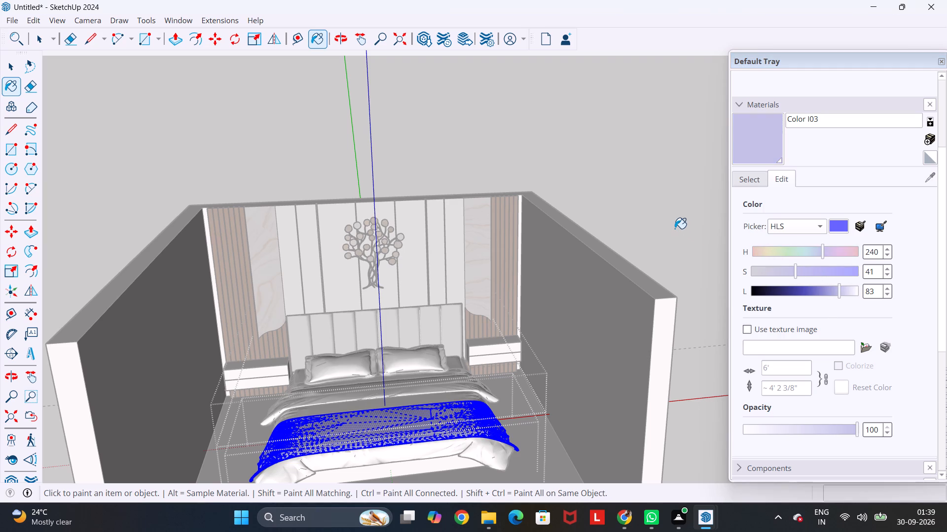
double_click(675, 229)
key("space")
triple_click(675, 229)
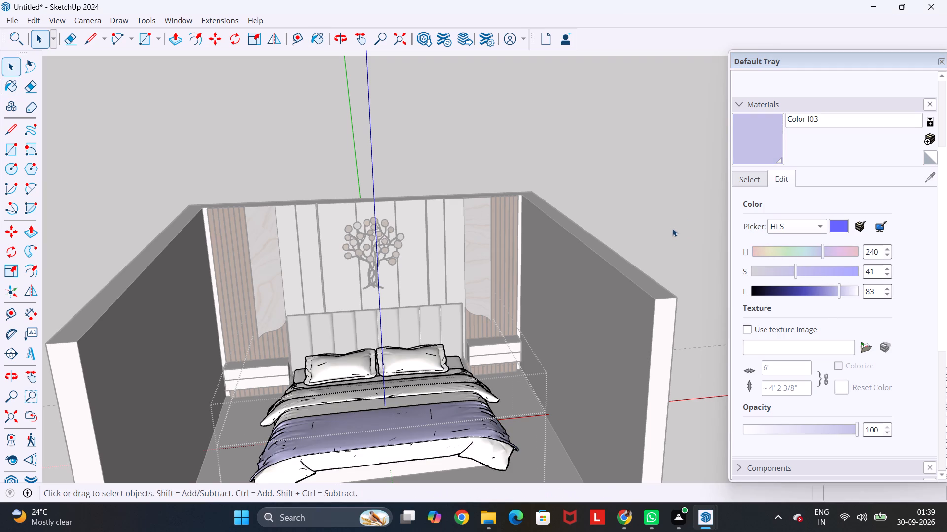
Check the recoloured throw from above and exit the bed's nested groups.
scroll(657, 240, "down", 5)
middle_click_drag(551, 356, 543, 477)
scroll(489, 418, "up", 4)
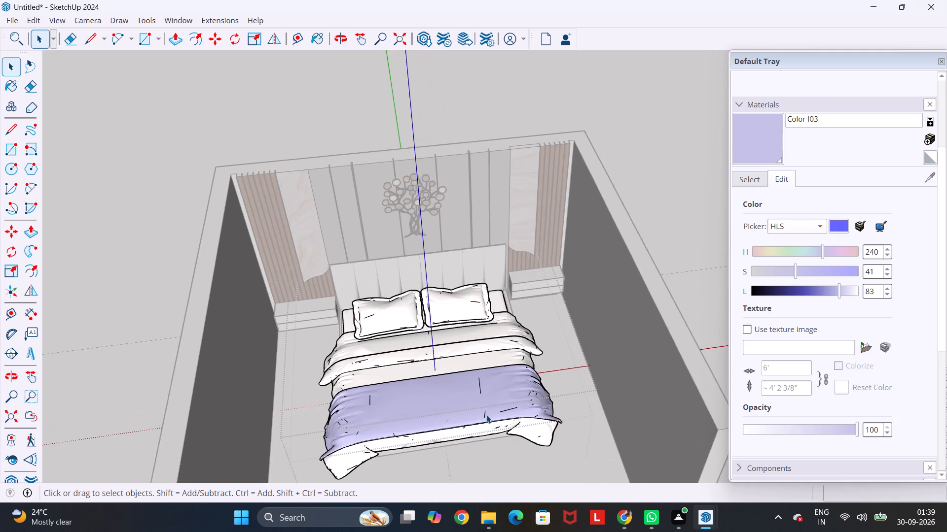
scroll(486, 415, "up", 2)
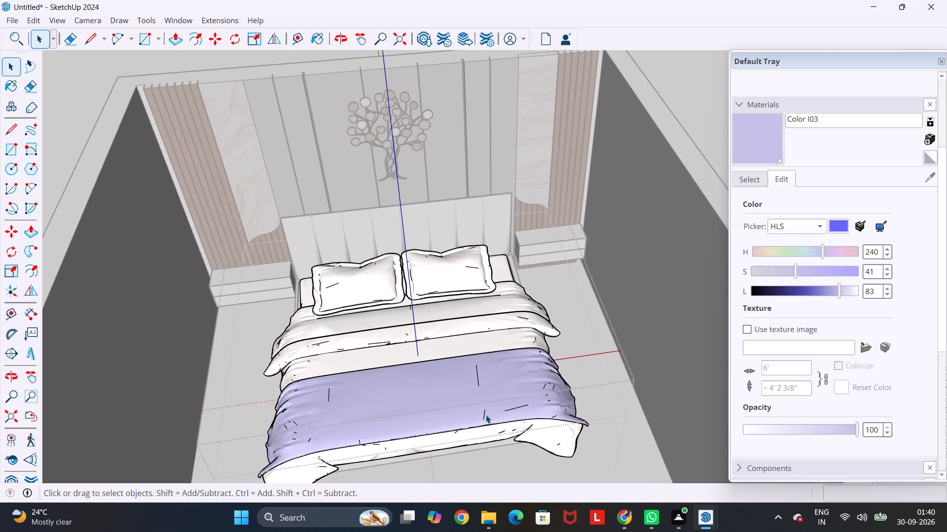
key("Escape")
key("space")
scroll(484, 406, "down", 4)
left_click(641, 208)
key("Escape")
key("space")
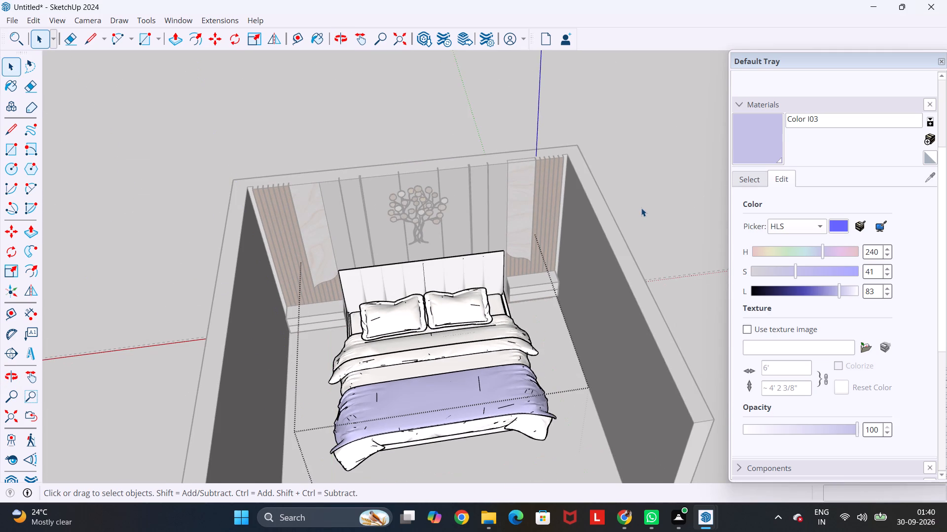
double_click(641, 208)
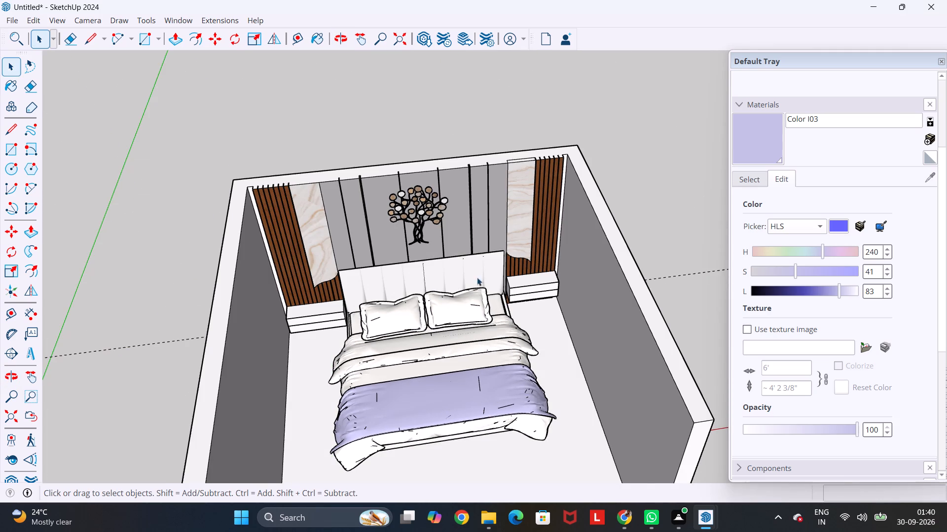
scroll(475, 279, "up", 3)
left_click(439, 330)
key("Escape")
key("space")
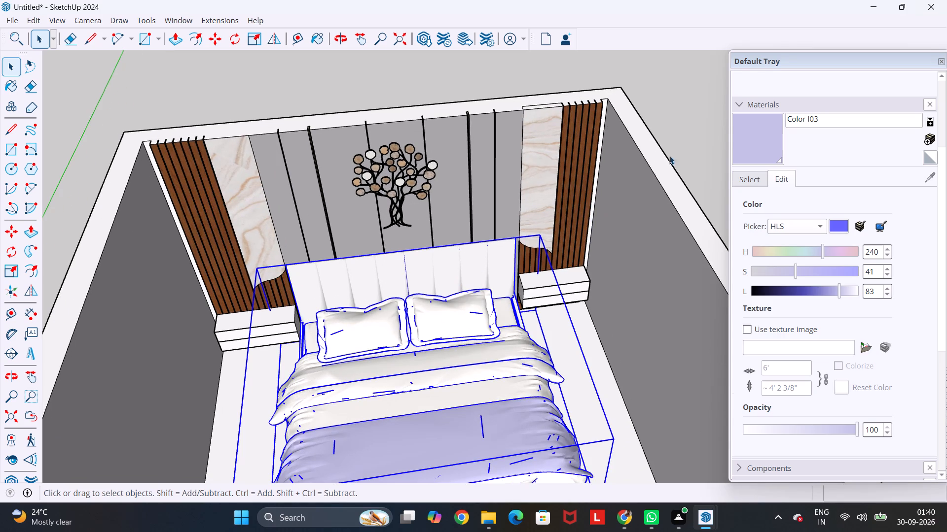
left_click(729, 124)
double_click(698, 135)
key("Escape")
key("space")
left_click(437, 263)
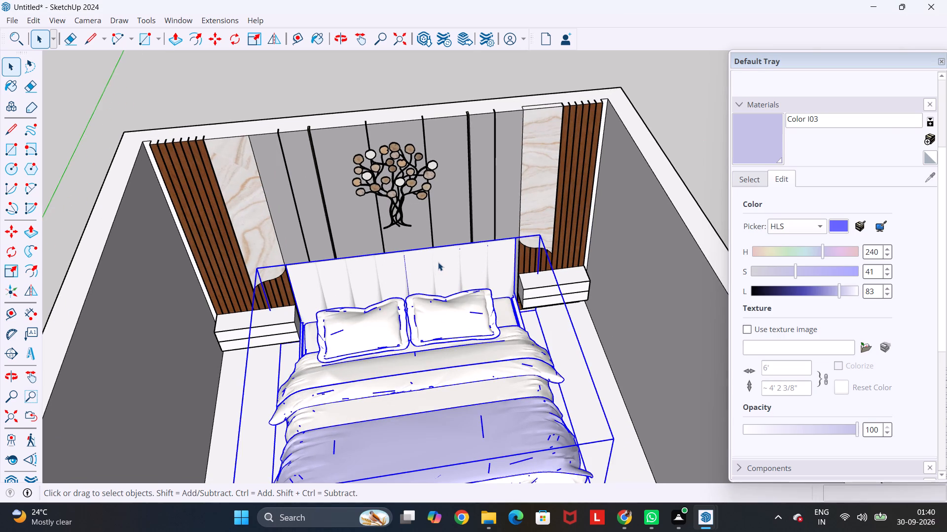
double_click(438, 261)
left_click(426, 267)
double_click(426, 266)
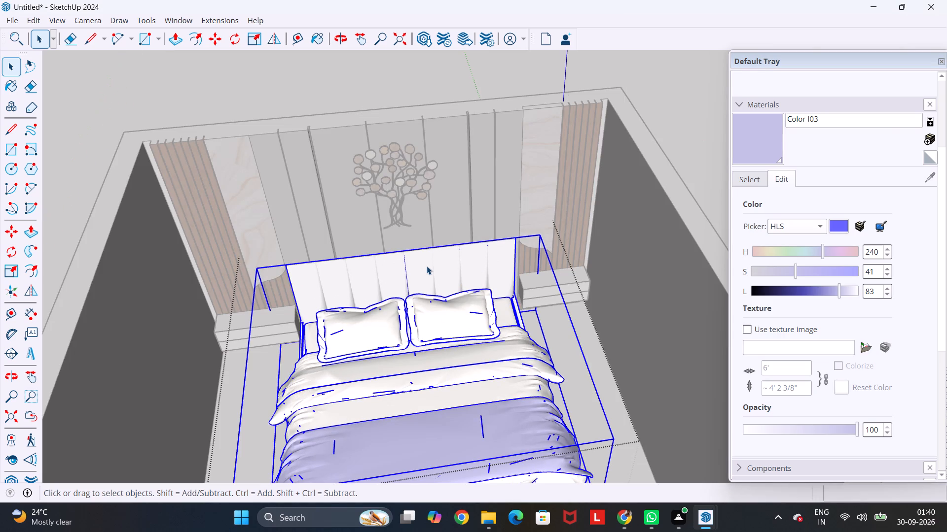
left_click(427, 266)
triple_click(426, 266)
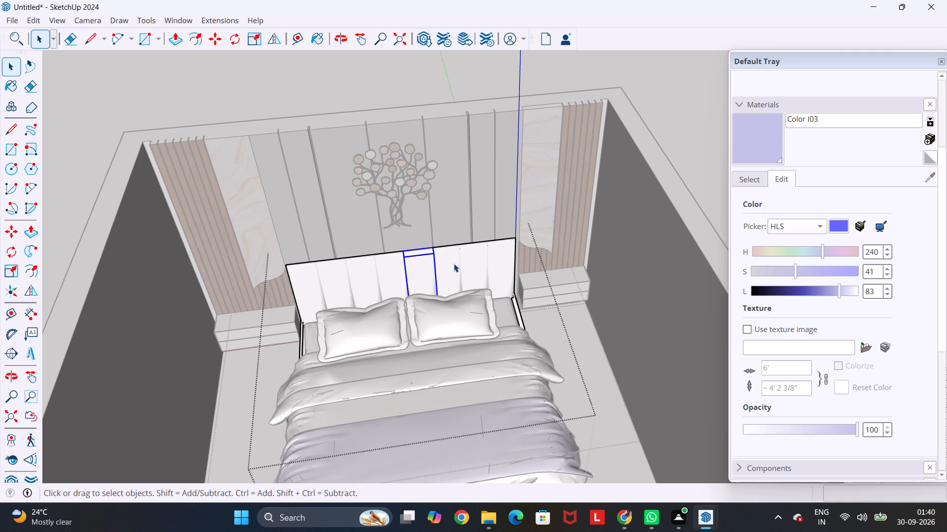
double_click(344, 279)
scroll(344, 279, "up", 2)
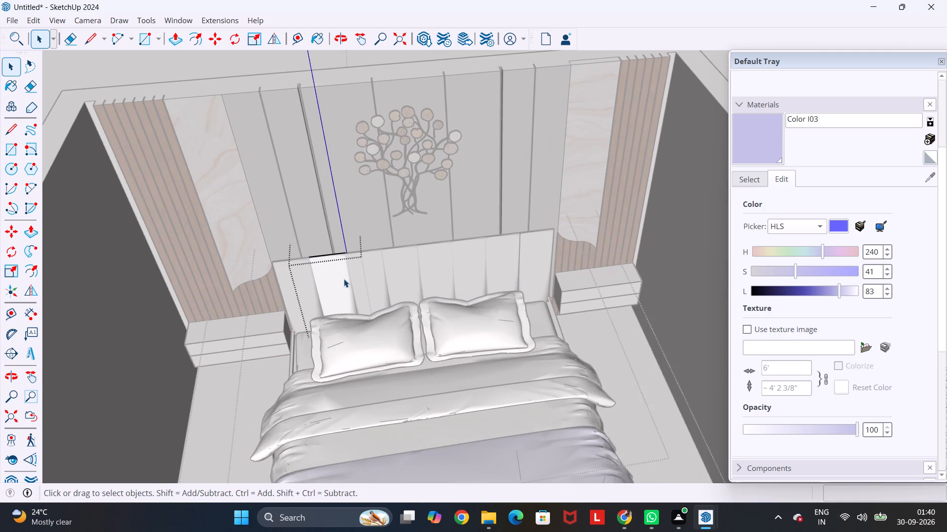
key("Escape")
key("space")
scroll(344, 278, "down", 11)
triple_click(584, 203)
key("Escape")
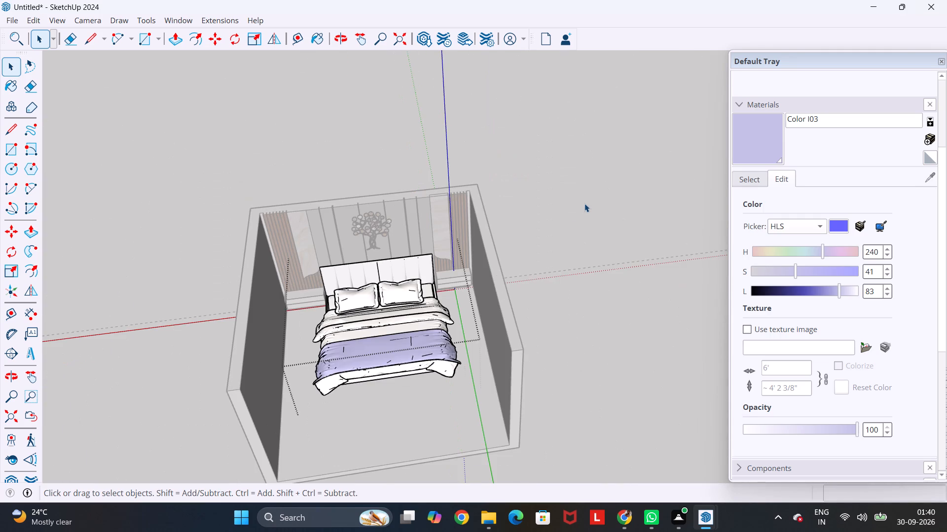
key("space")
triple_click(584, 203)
Save the model to the Desktop as a SketchUp file named Work.
middle_click_drag(561, 307, 558, 242)
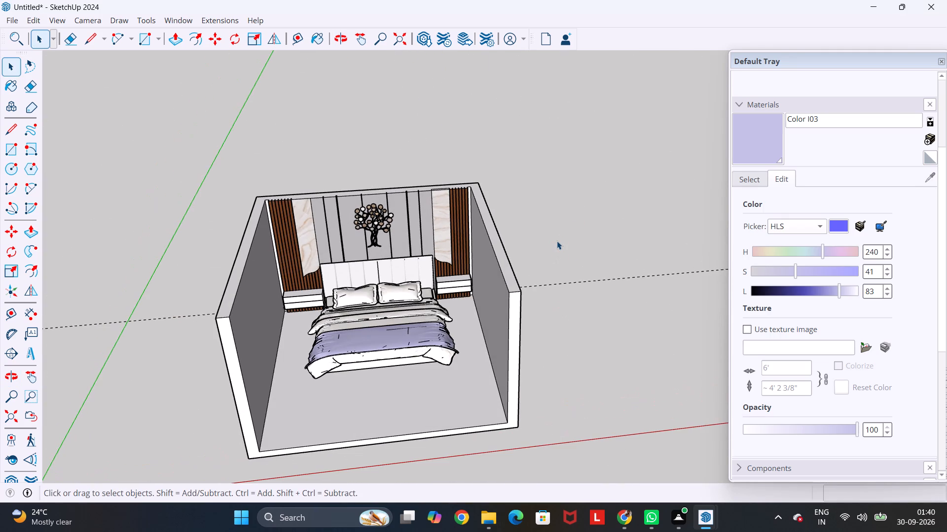
key("ctrl+s")
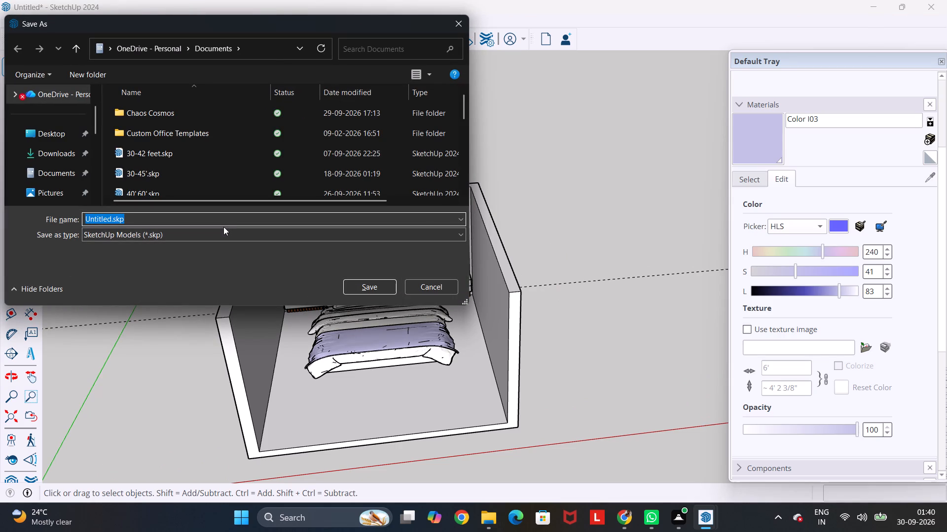
key("BackSpace")
key("BackSpace")
key("BackSpace")
key("BackSpace")
key("BackSpace")
key("BackSpace")
key("BackSpace")
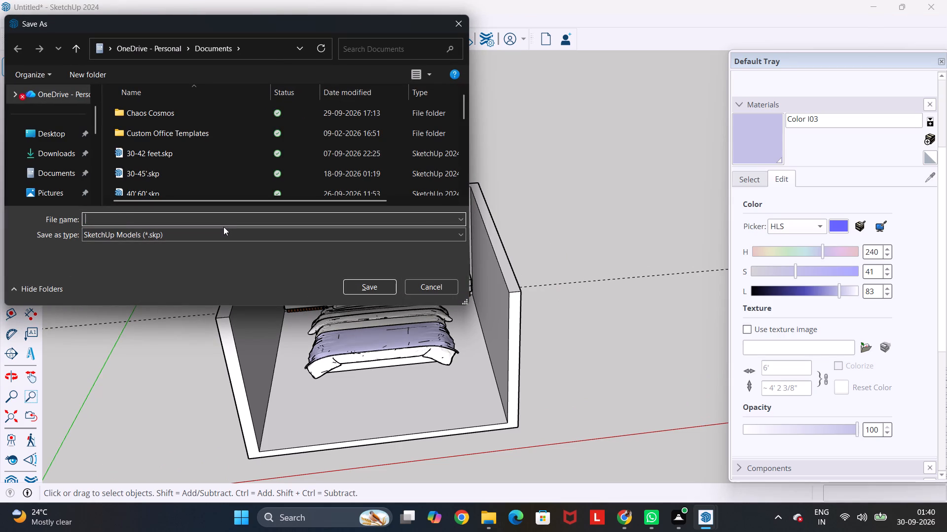
key("w")
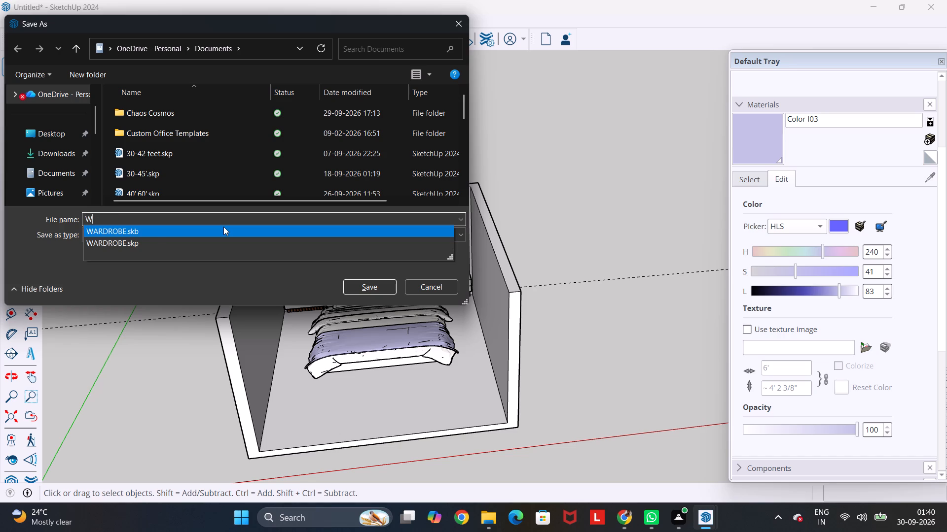
type("ork")
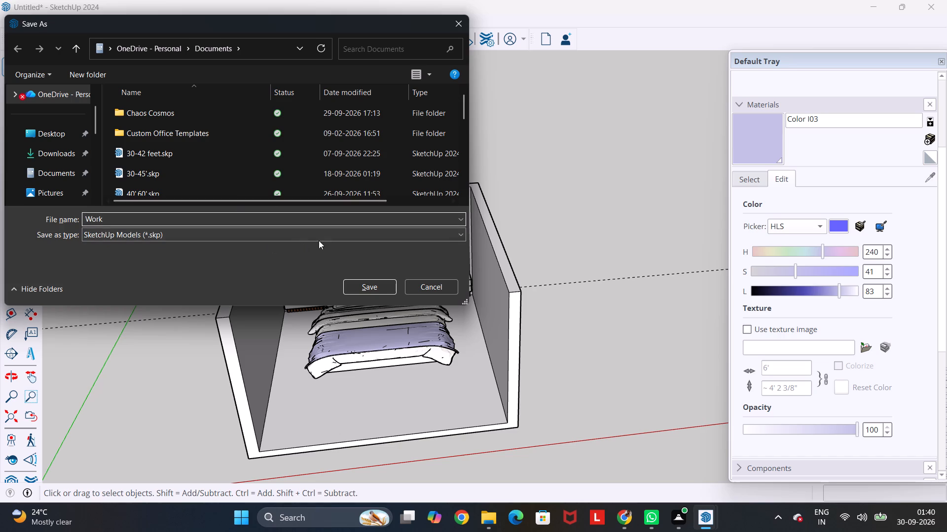
left_click(53, 136)
left_click(362, 286)
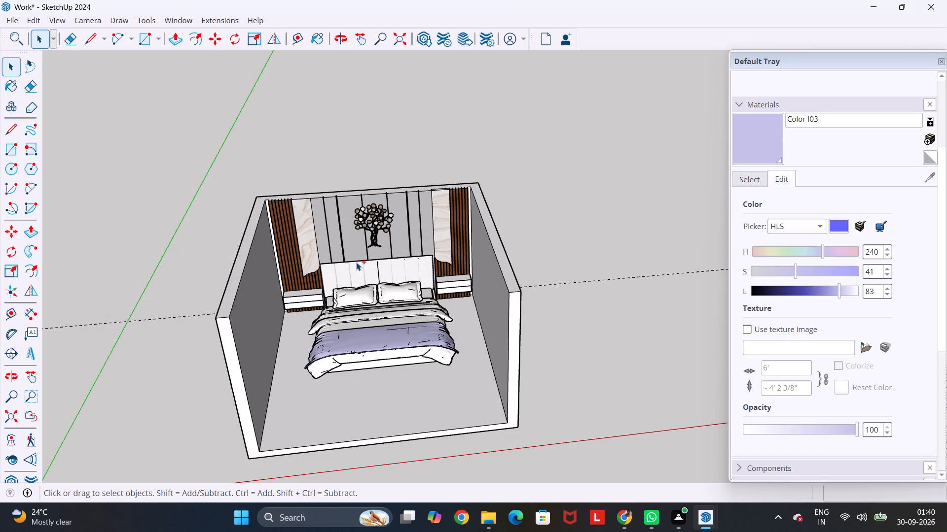
Examine the feature wall, the bed and the floating drawer box to the right of the bed.
scroll(358, 259, "down", 3)
scroll(427, 250, "up", 7)
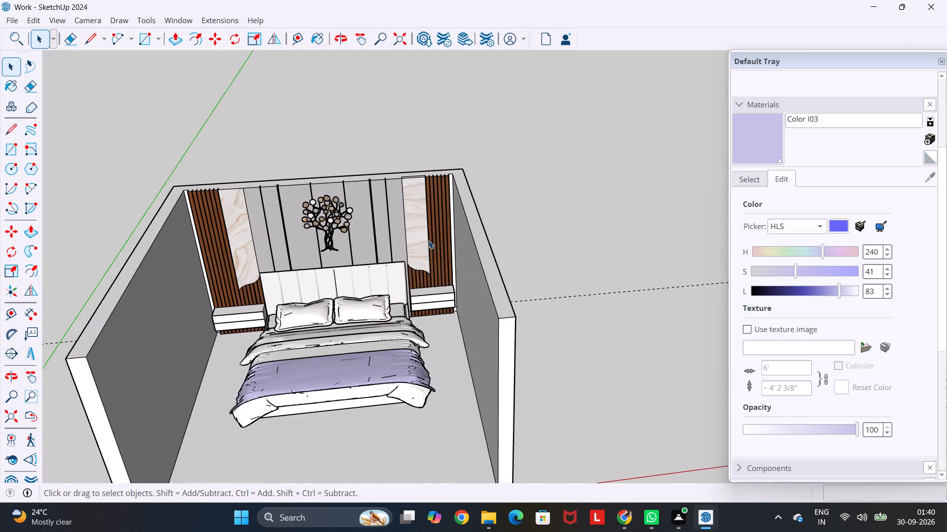
scroll(429, 240, "up", 2)
scroll(416, 233, "down", 5)
middle_click_drag(415, 233, 408, 233)
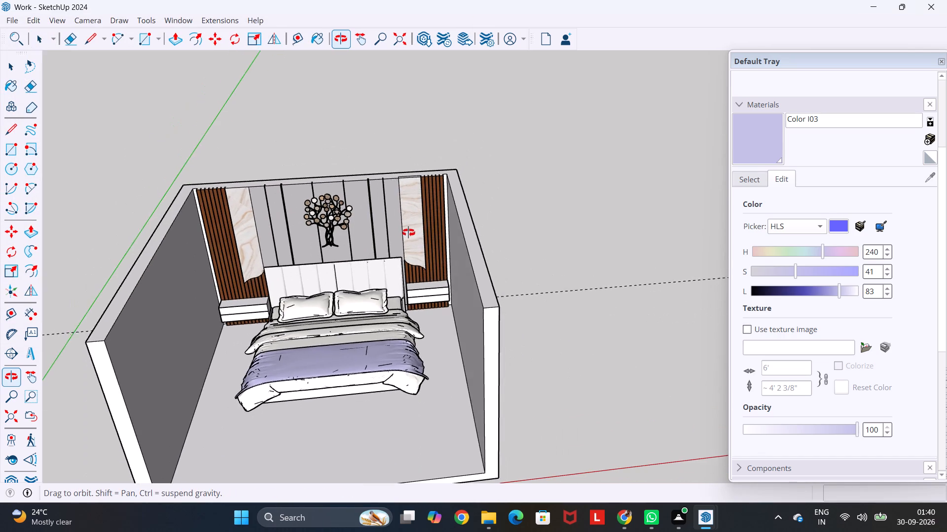
middle_click_drag(408, 233, 417, 196)
scroll(417, 196, "up", 4)
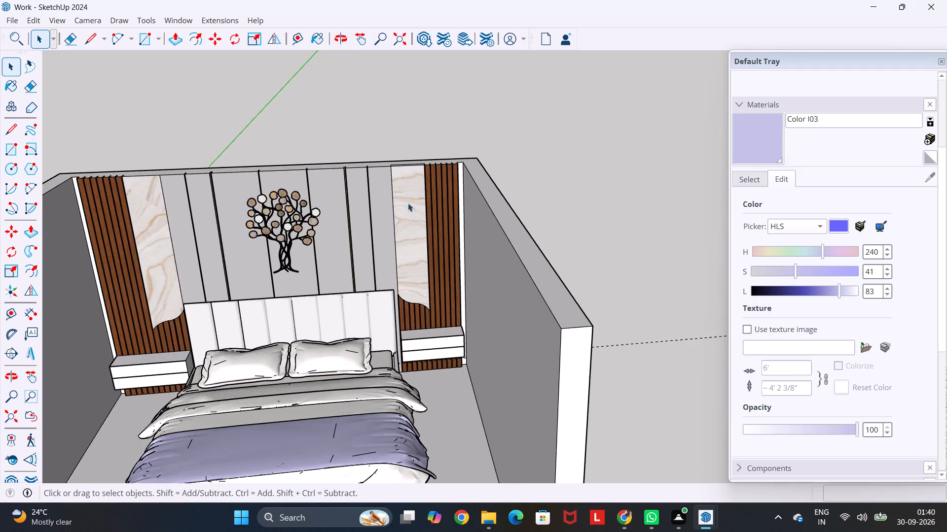
scroll(314, 206, "up", 4)
scroll(295, 211, "down", 7)
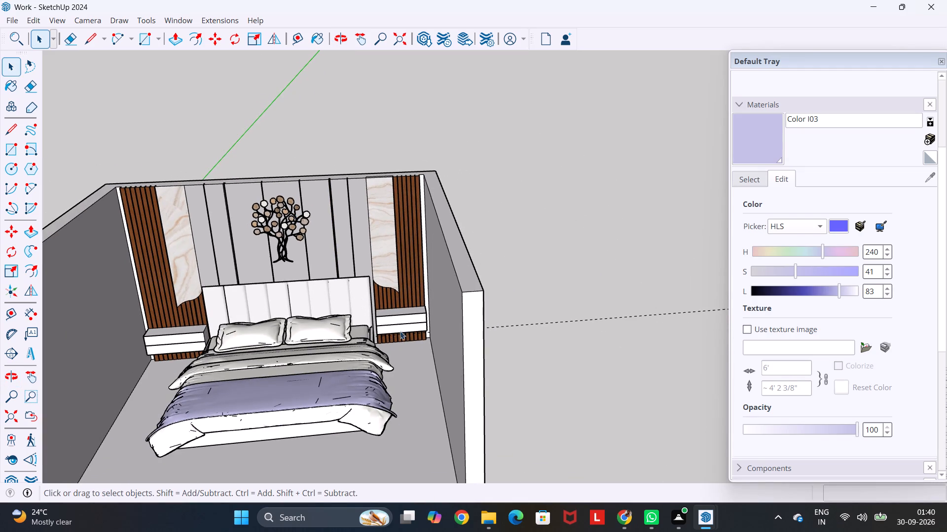
scroll(418, 327, "up", 19)
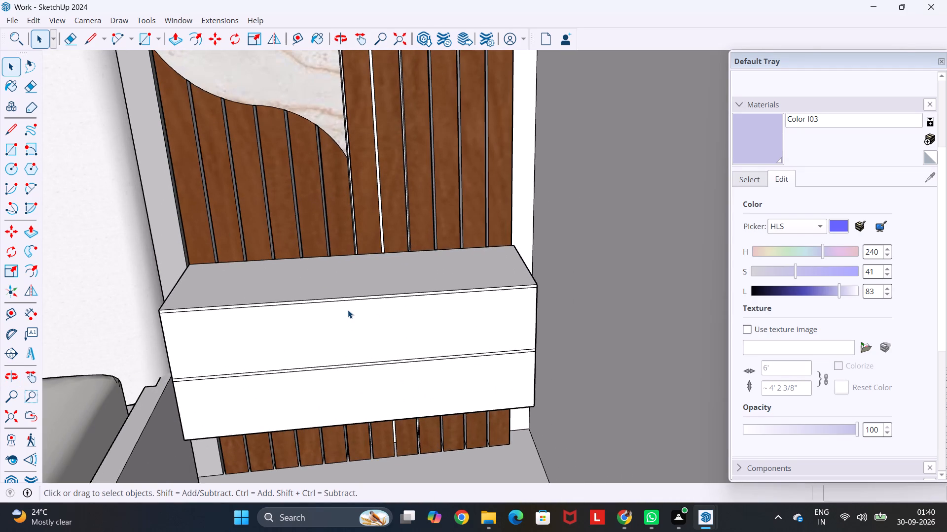
scroll(348, 310, "down", 4)
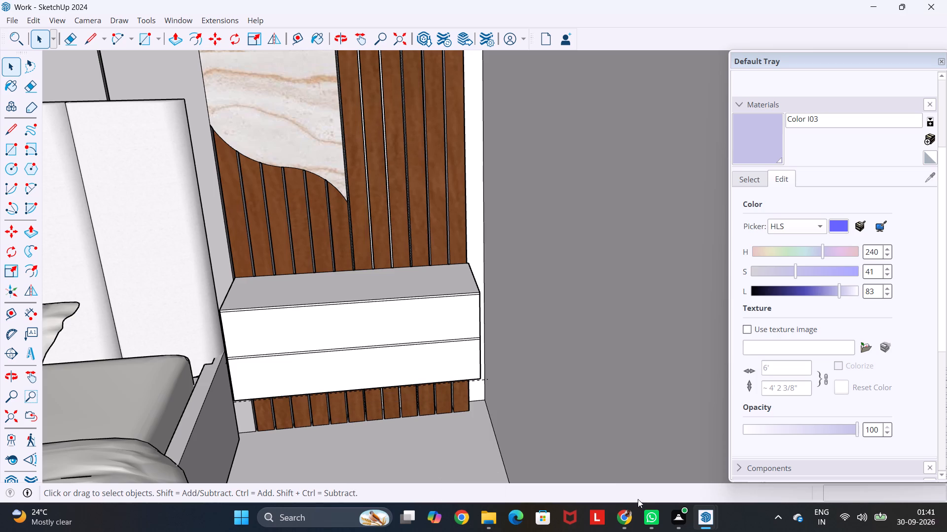
Switch to Chrome and attach the reference bedroom picture from the Pictures folder to the Google AI Mode conversation.
left_click(624, 518)
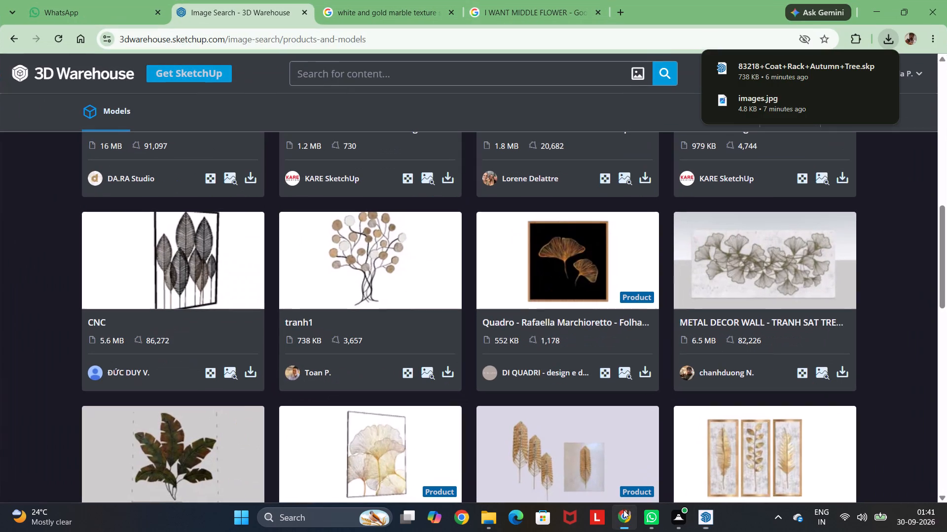
scroll(380, 149, "up", 6)
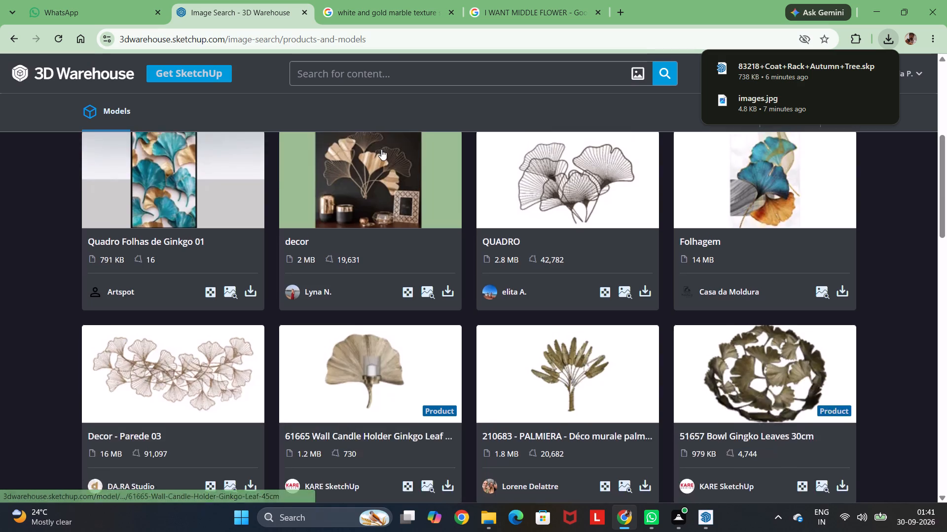
scroll(381, 149, "up", 9)
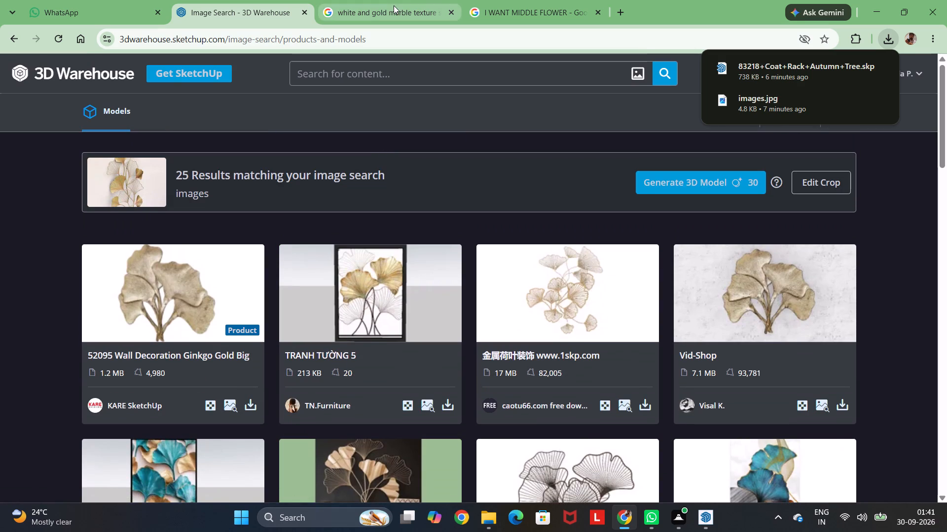
left_click(507, 7)
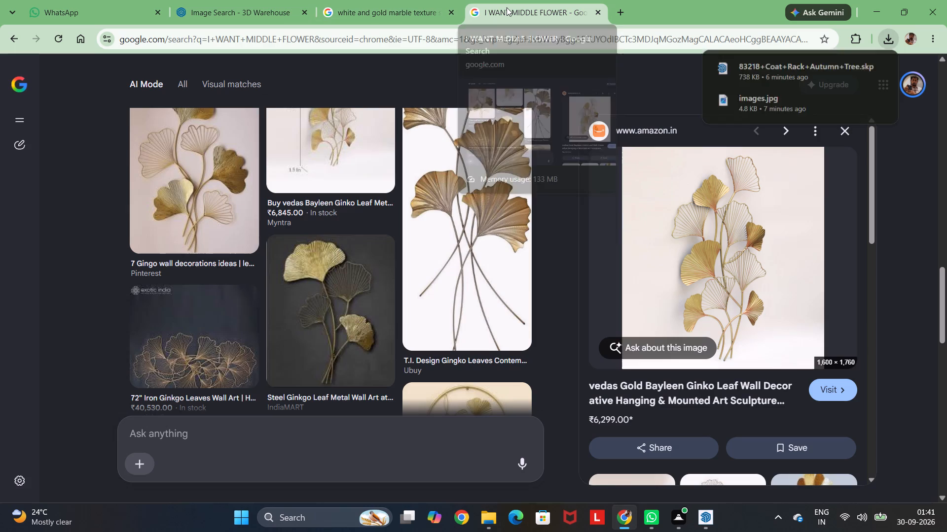
scroll(463, 143, "up", 20)
scroll(463, 143, "up", 3)
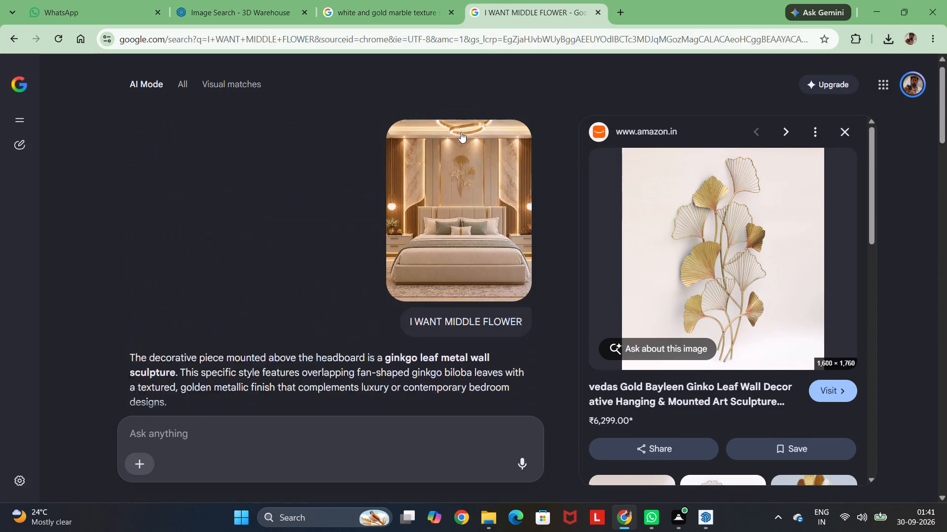
scroll(461, 132, "up", 6)
scroll(461, 131, "down", 7)
left_click(139, 460)
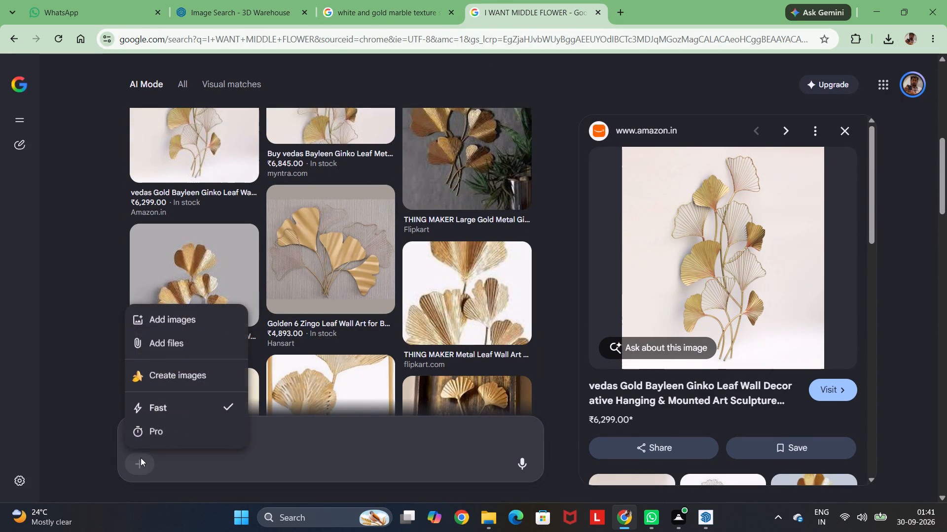
left_click(182, 322)
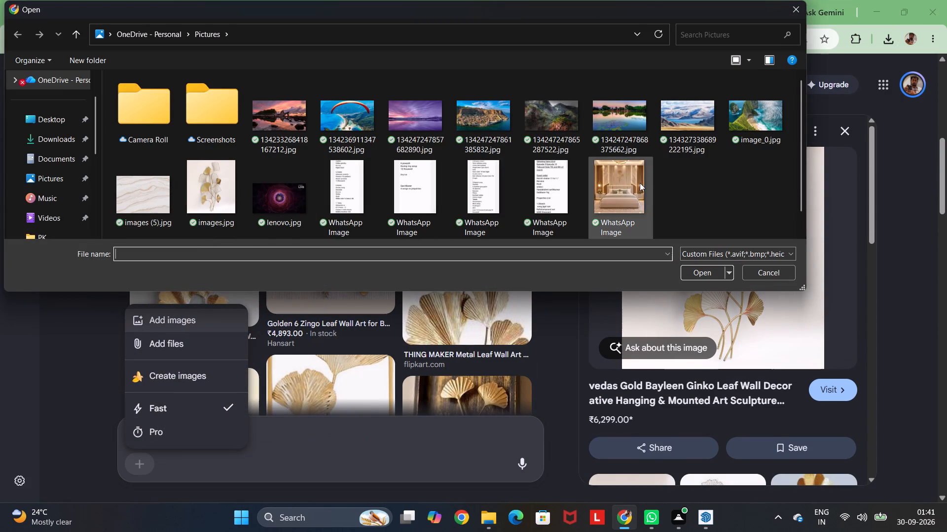
left_click(640, 183)
left_click(698, 272)
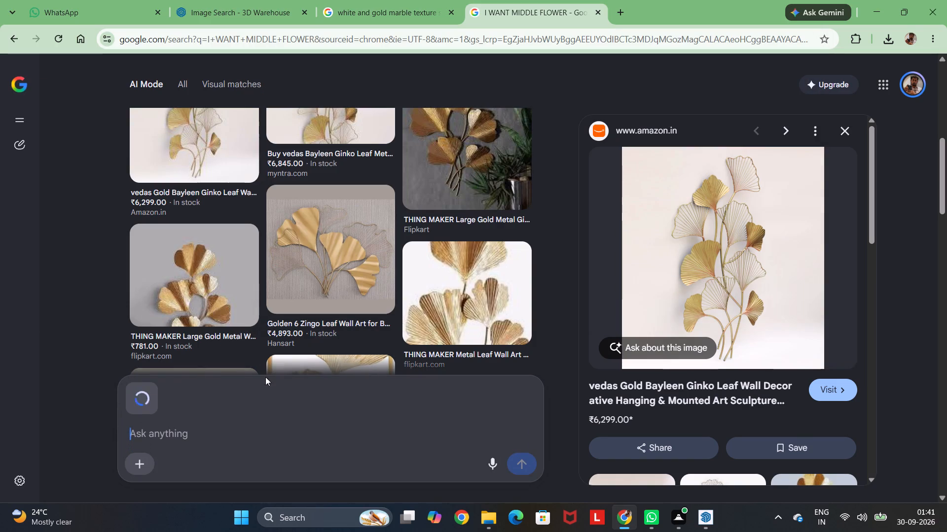
Ask AI Mode "table meeda vuna plants with gold color kavali" and browse the suggested vases.
type("table me")
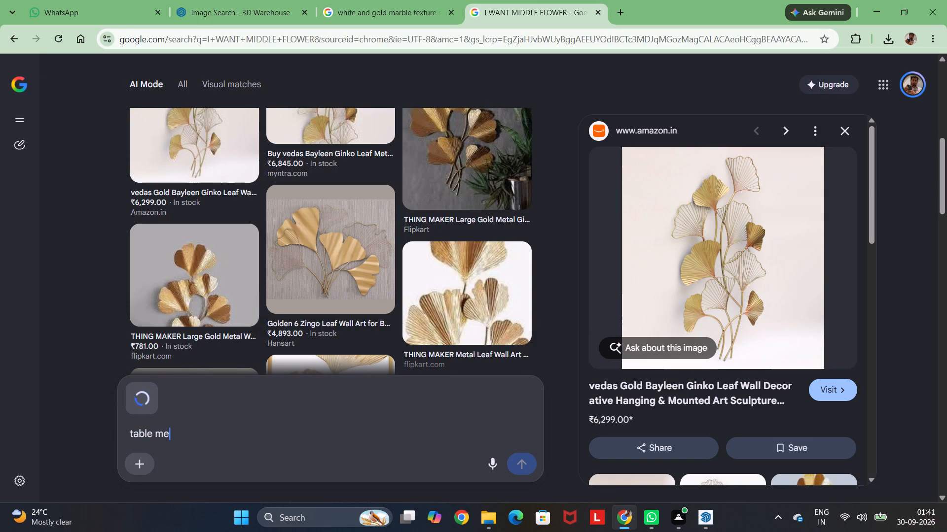
type("eda vuna")
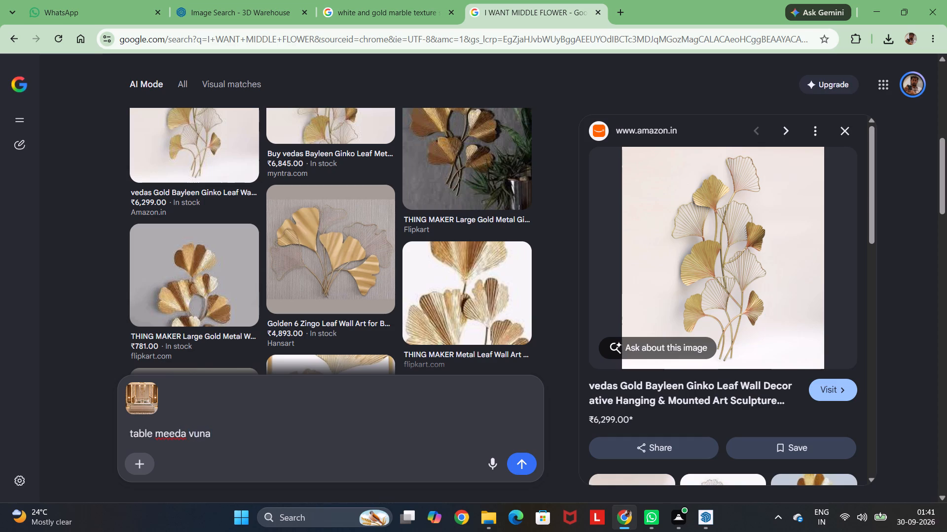
key("space")
type("plants")
key("space")
type("with d")
key("BackSpace")
type("gold")
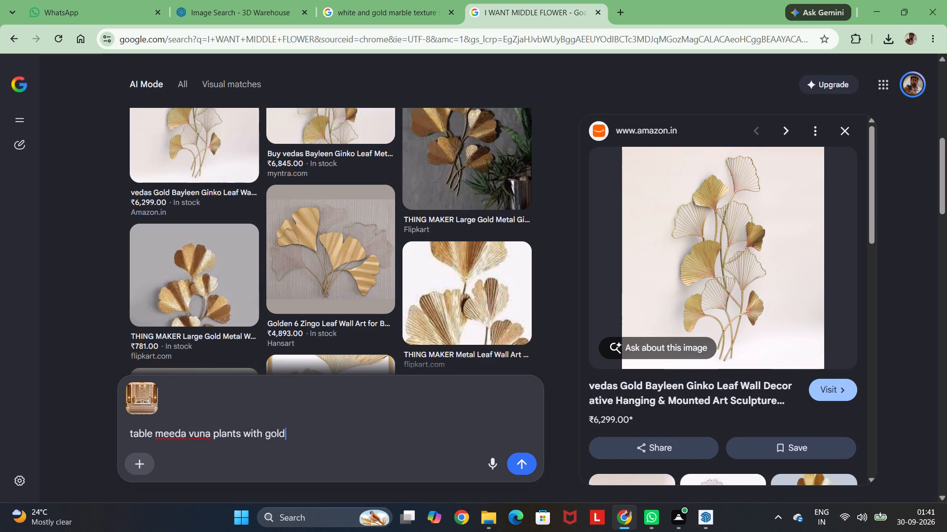
key("space")
type("color kavali")
key("Return")
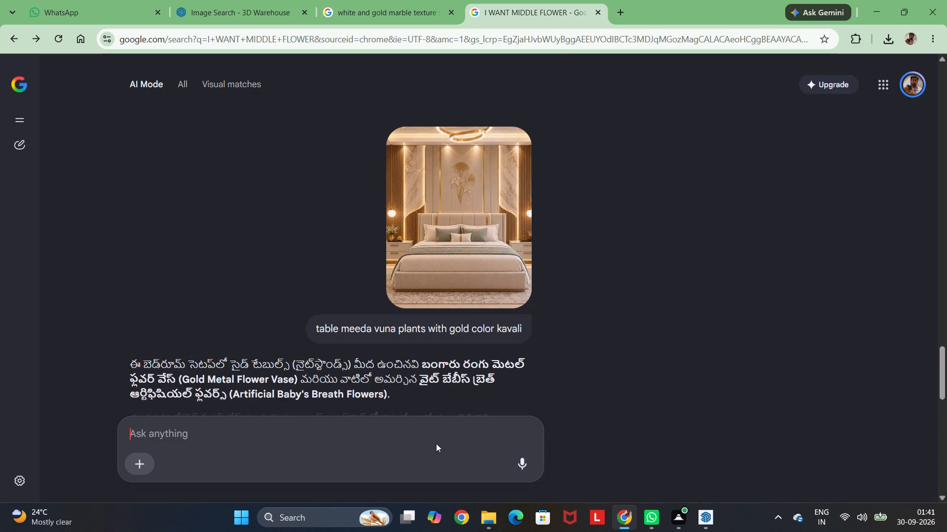
scroll(430, 433, "down", 1)
scroll(401, 399, "down", 4)
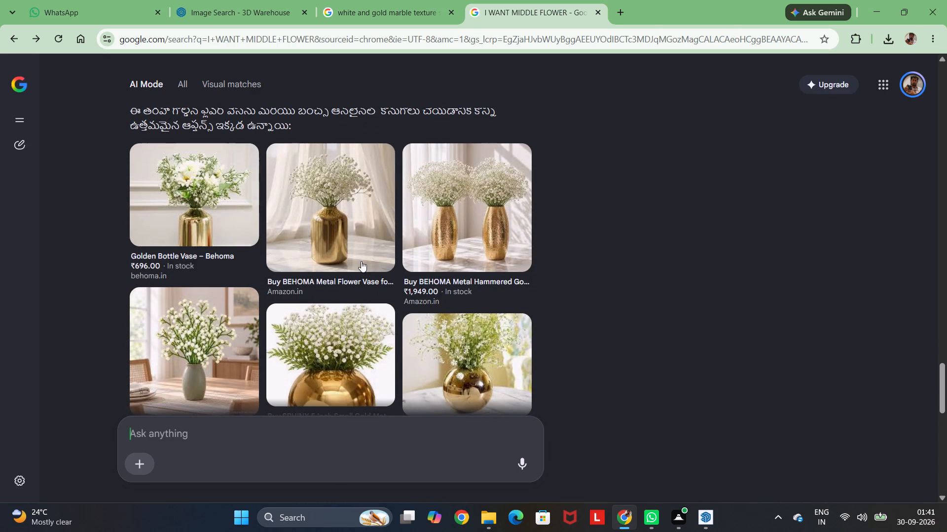
scroll(361, 261, "down", 1)
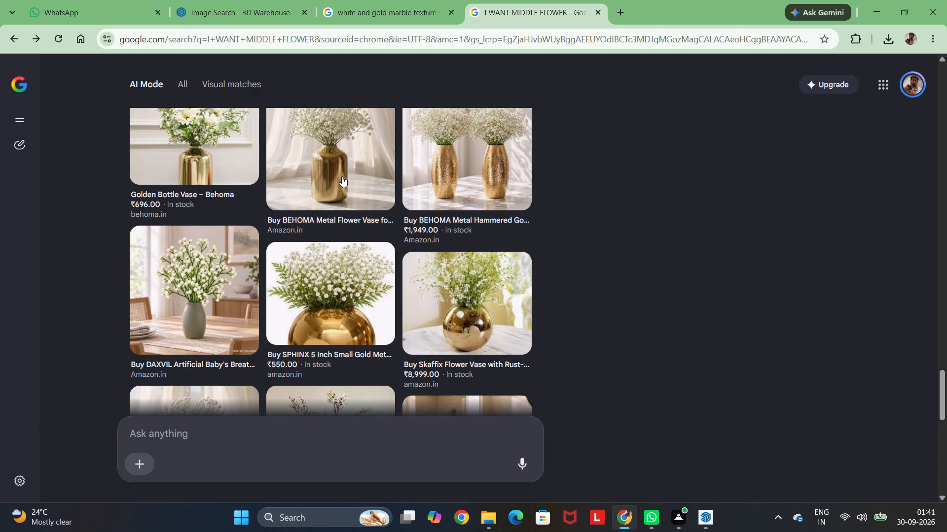
scroll(341, 176, "up", 1)
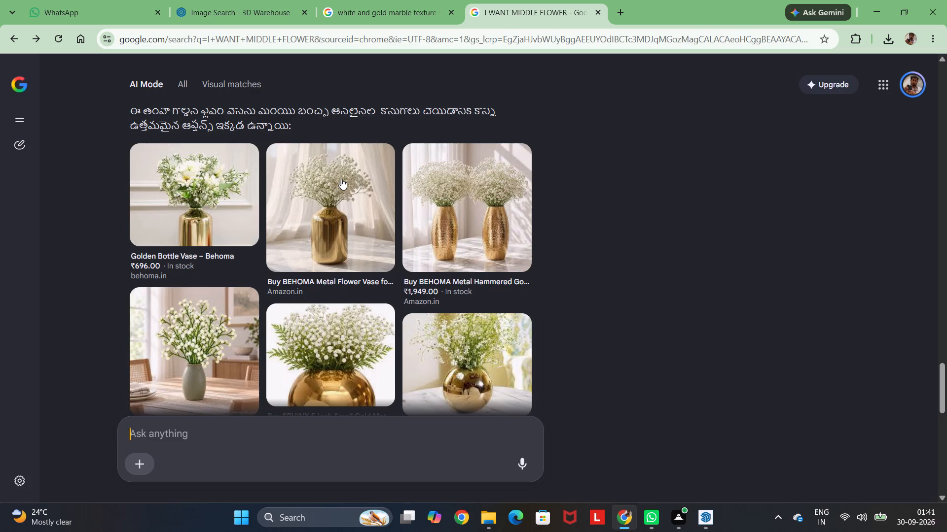
Search 3D Warehouse for "metal flower vase".
left_click(248, 11)
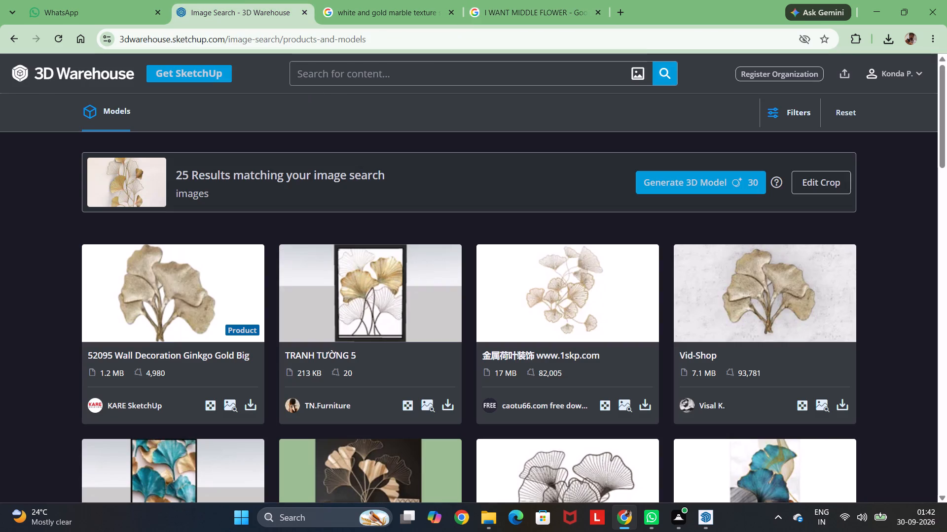
left_click(338, 76)
type("meta")
type("l")
key("space")
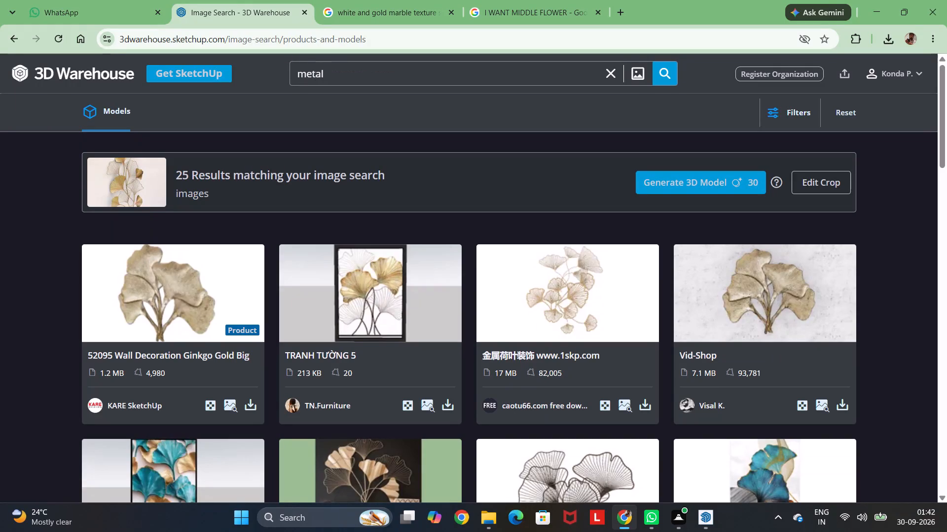
type("flo")
type("wer vase")
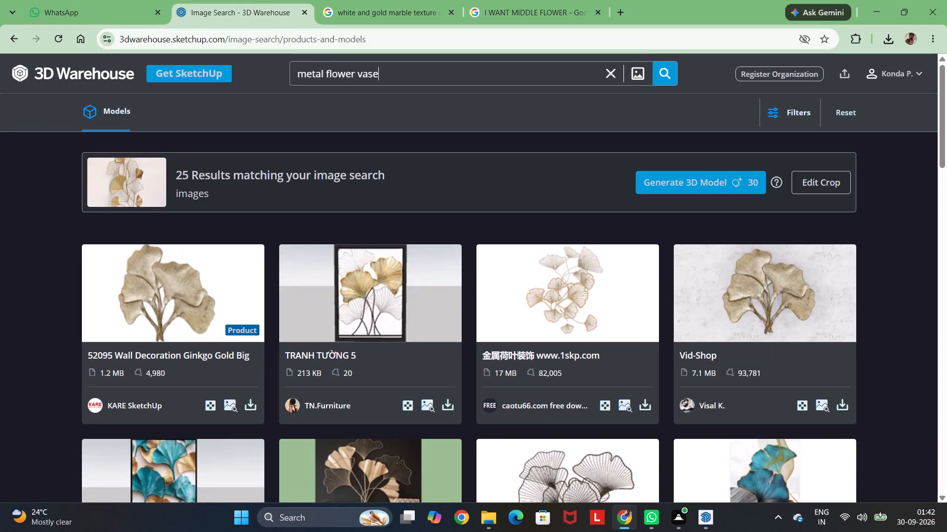
key("Return")
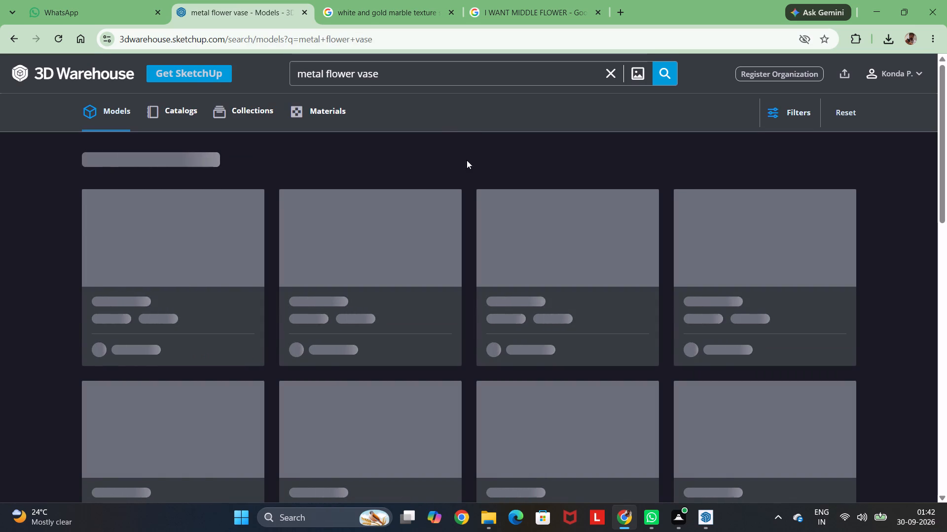
Look through the 3D Warehouse model results for a flower vase matching the reference bedroom.
scroll(411, 189, "up", 4)
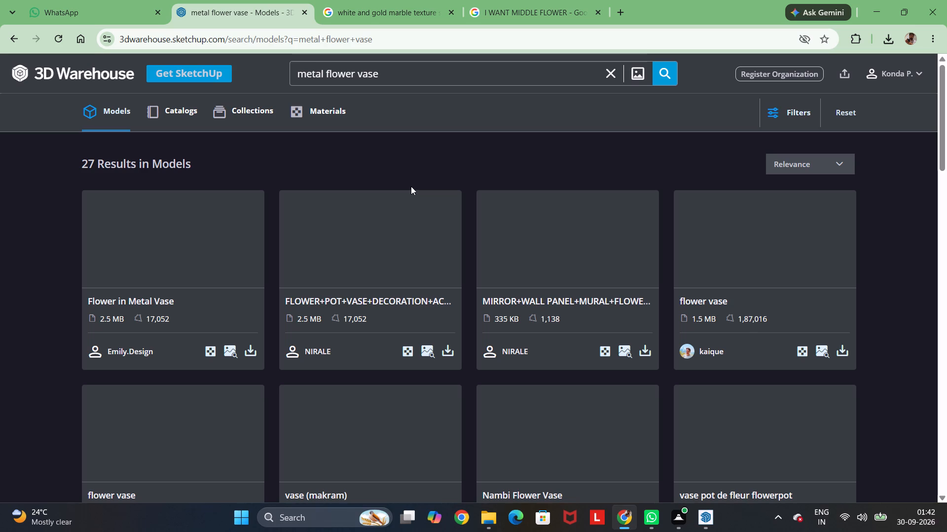
scroll(411, 186, "down", 19)
scroll(411, 186, "up", 2)
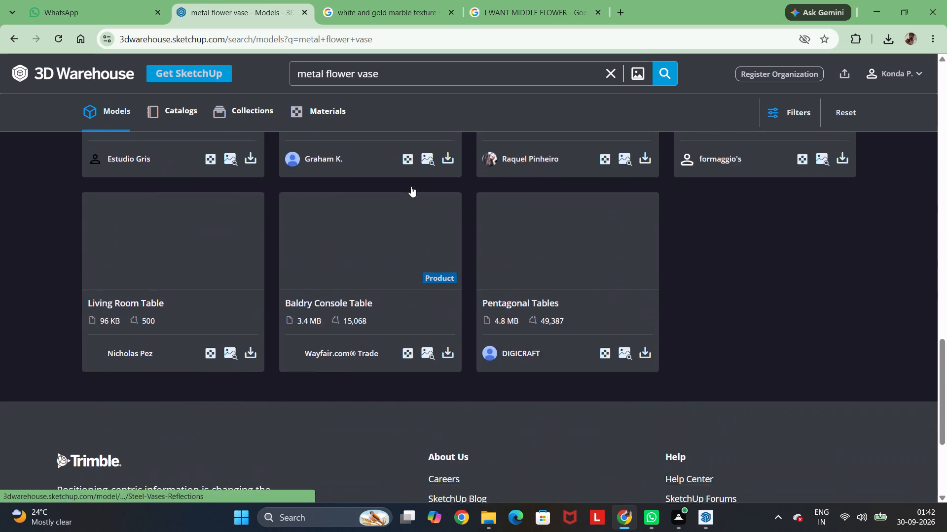
scroll(411, 186, "up", 20)
scroll(411, 186, "up", 4)
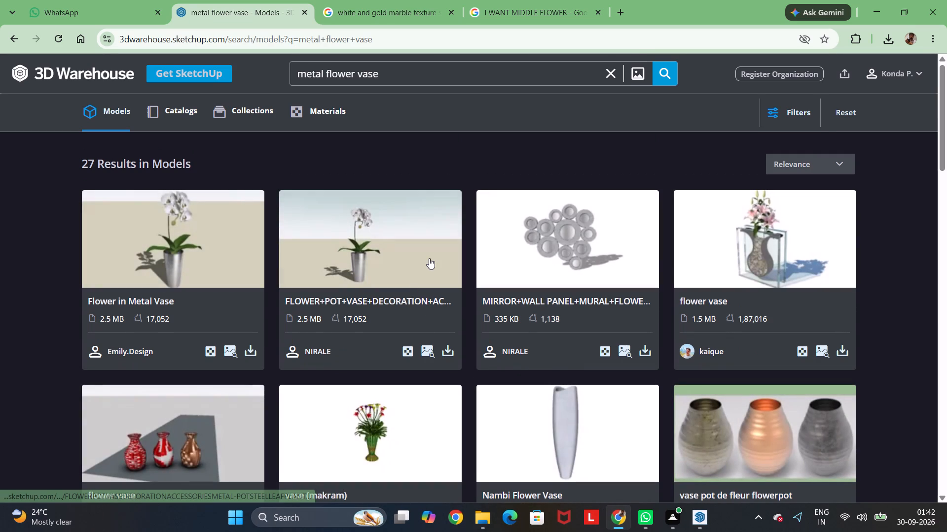
scroll(429, 258, "down", 7)
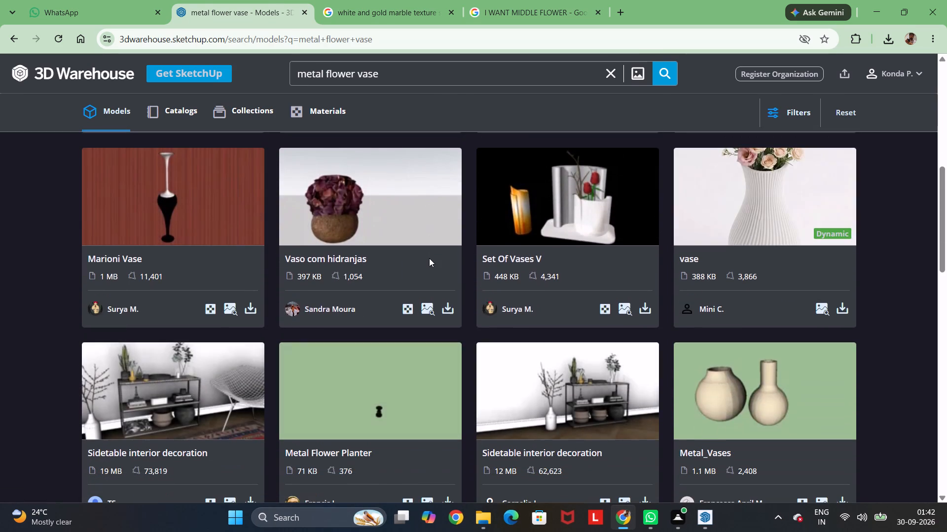
scroll(429, 258, "down", 7)
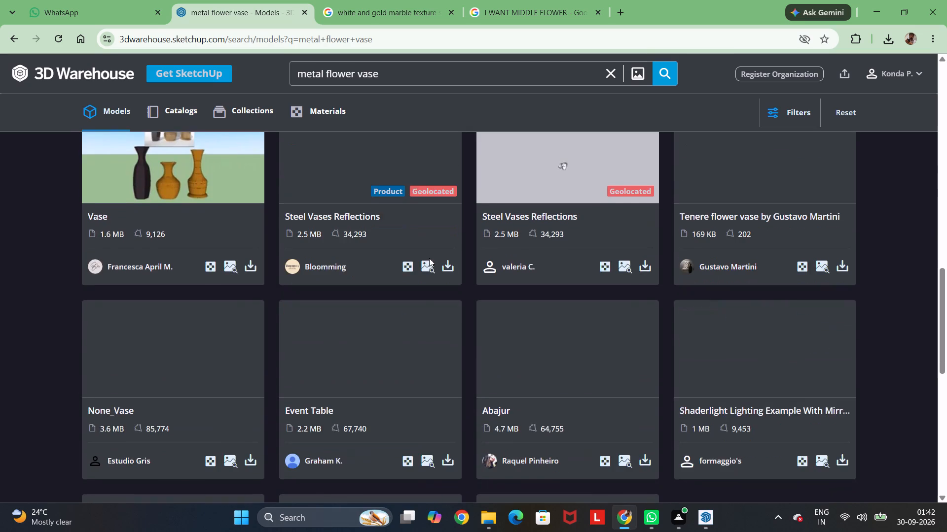
scroll(429, 258, "down", 1)
scroll(429, 258, "up", 4)
scroll(429, 258, "down", 3)
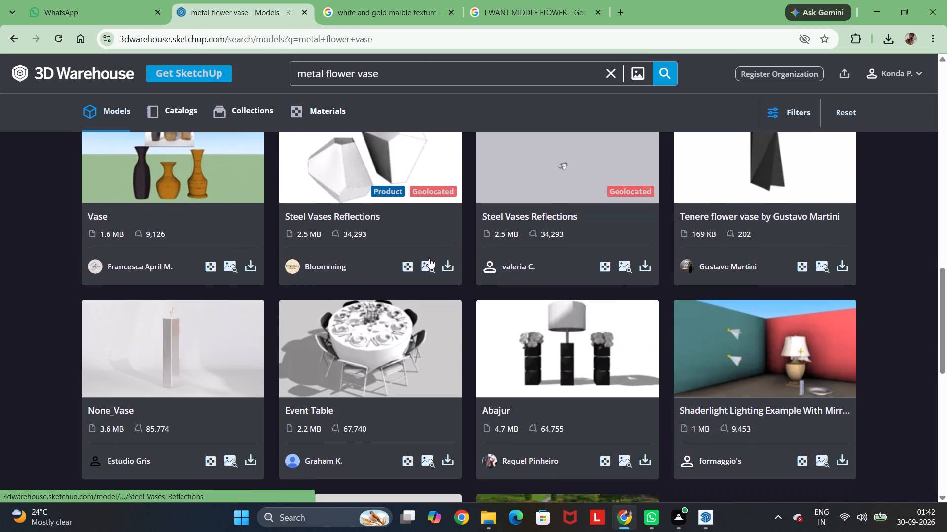
scroll(429, 258, "down", 3)
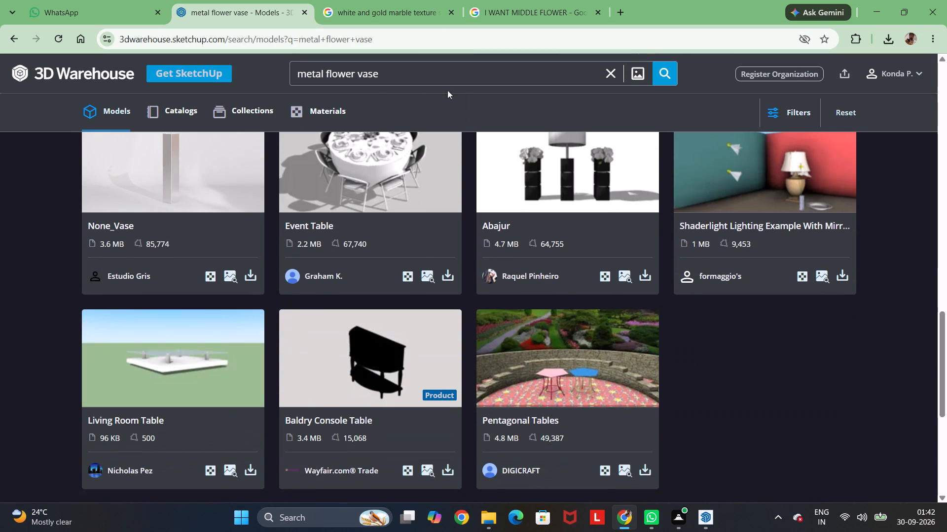
From the AI Mode results, save the BEHOMA gold metal flower vase picture as images (1).jpg in the Pictures folder.
left_click(496, 3)
left_click(331, 213)
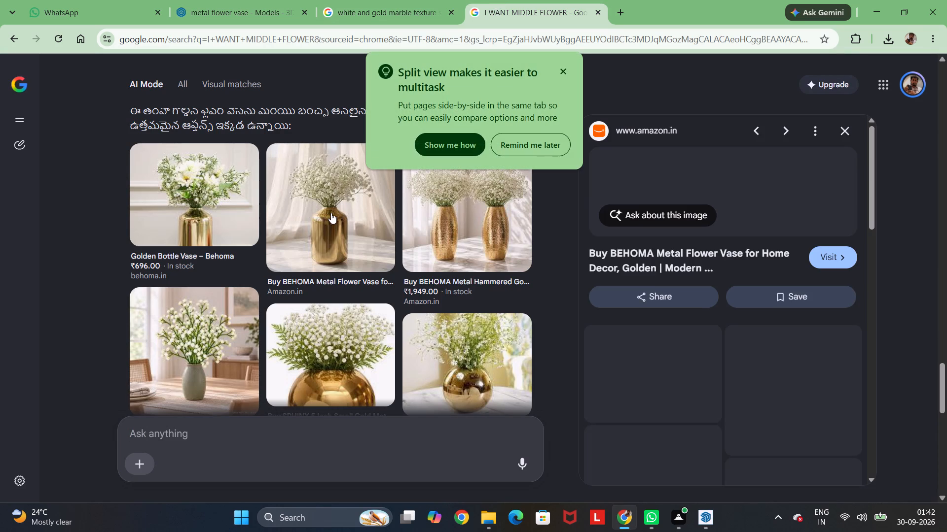
right_click(756, 197)
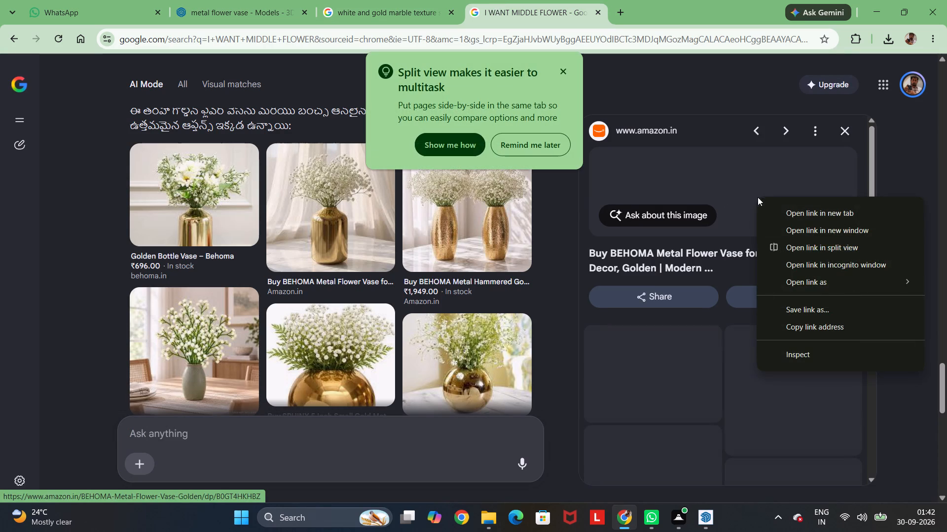
left_click(814, 314)
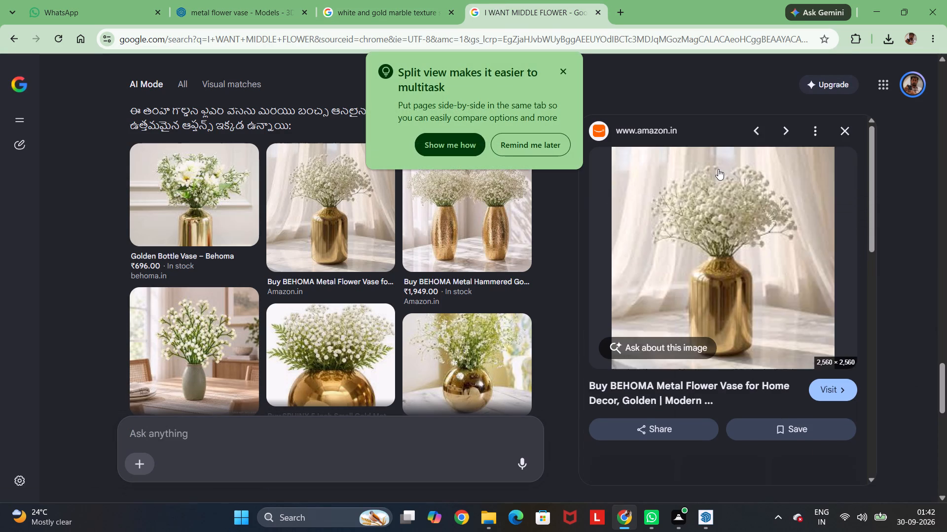
right_click(718, 169)
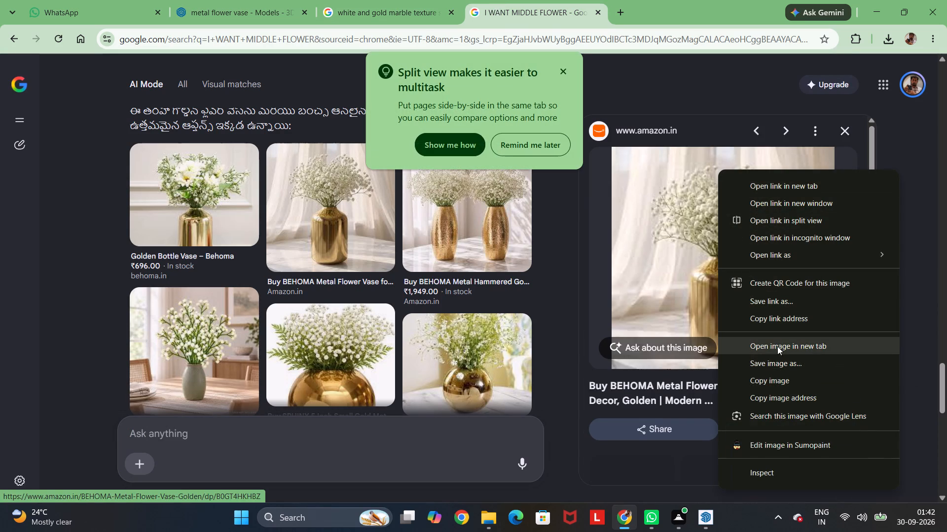
left_click(782, 360)
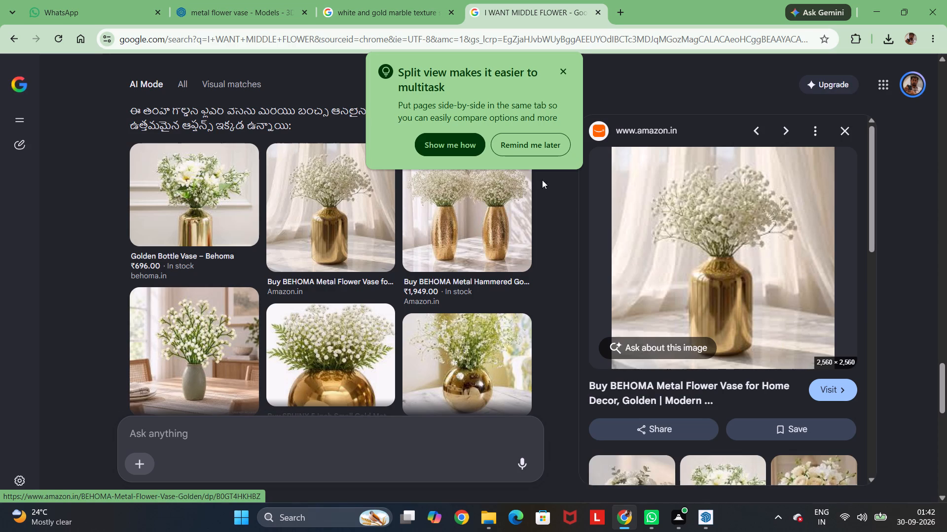
left_click(560, 72)
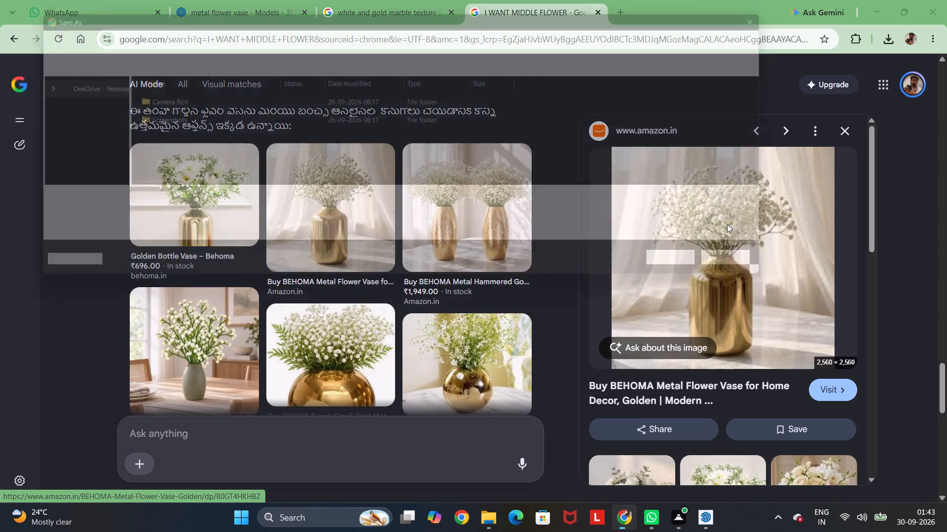
left_click(69, 127)
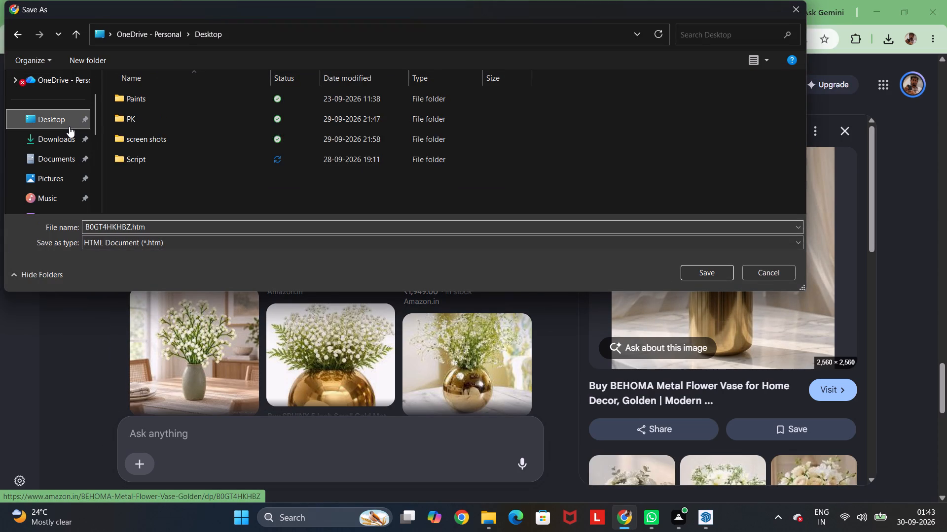
left_click(706, 271)
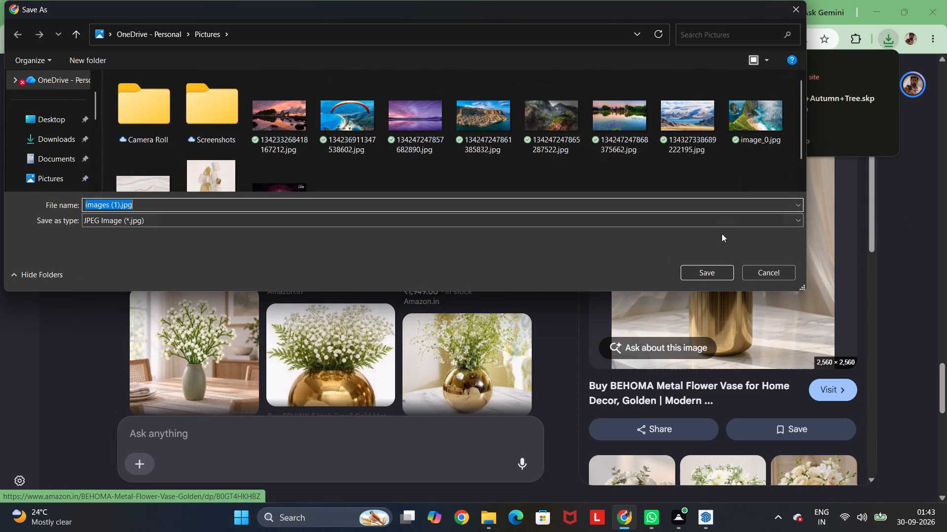
left_click(707, 269)
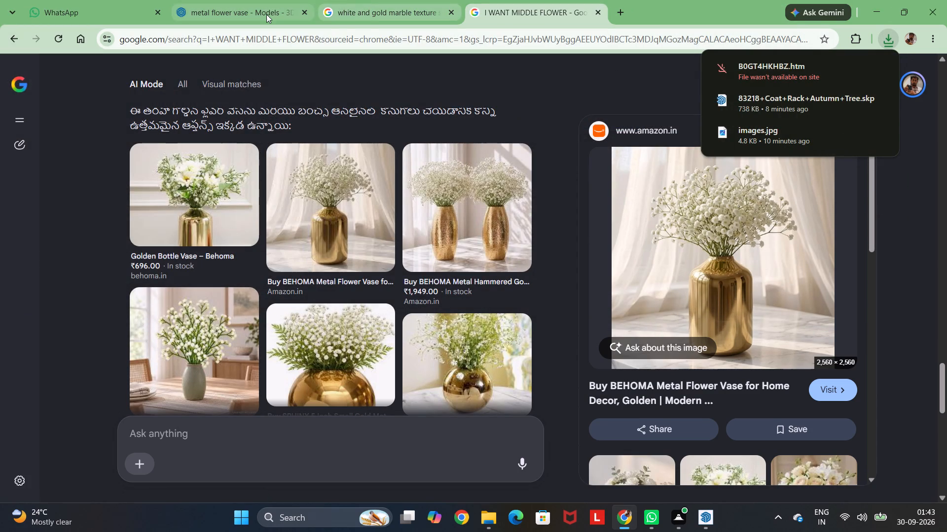
Try a 3D Warehouse image search with images (1).jpg, skip the promotional video and decline the subscription offer.
left_click(266, 14)
left_click(631, 72)
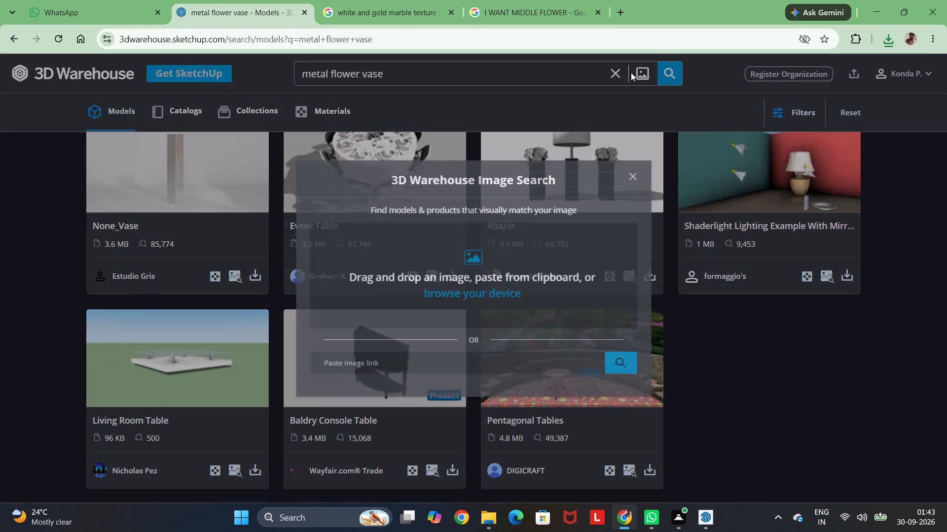
left_click(472, 277)
left_click(473, 252)
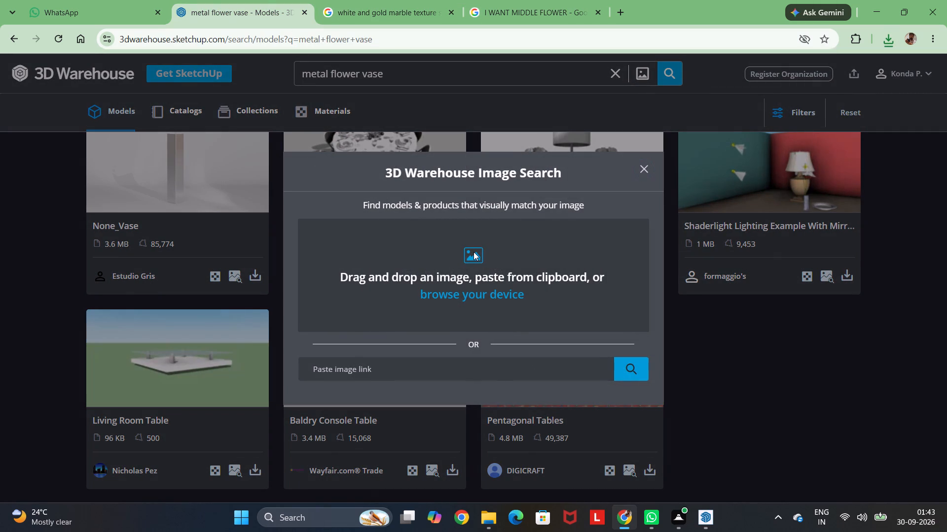
left_click(491, 298)
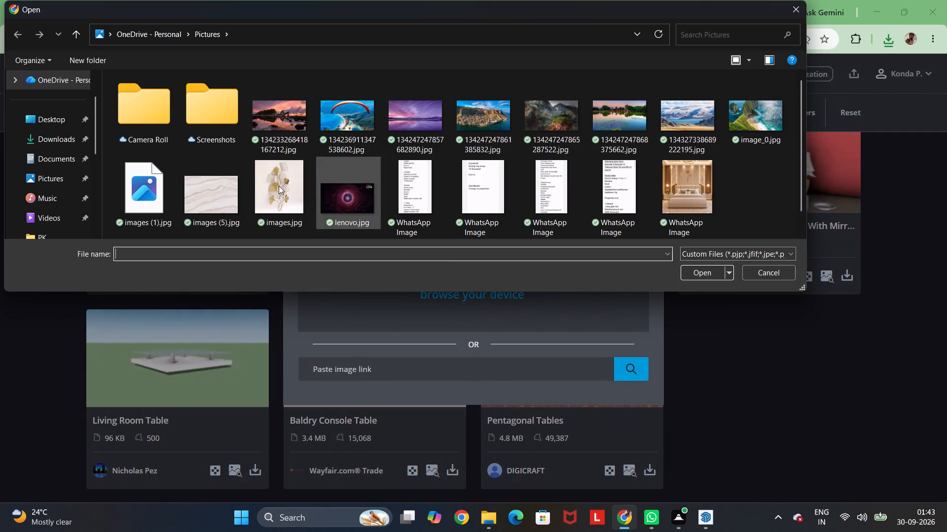
scroll(404, 162, "down", 2)
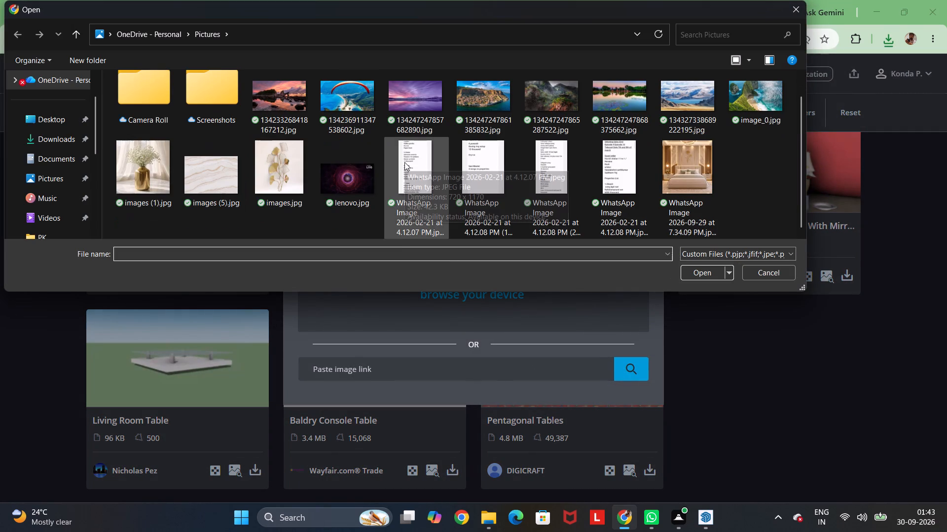
left_click(153, 159)
left_click(686, 277)
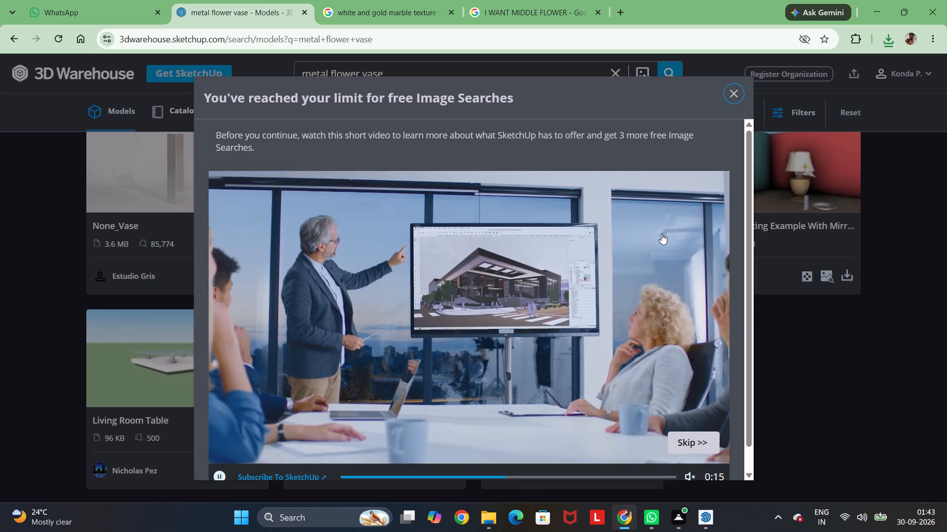
left_click(711, 434)
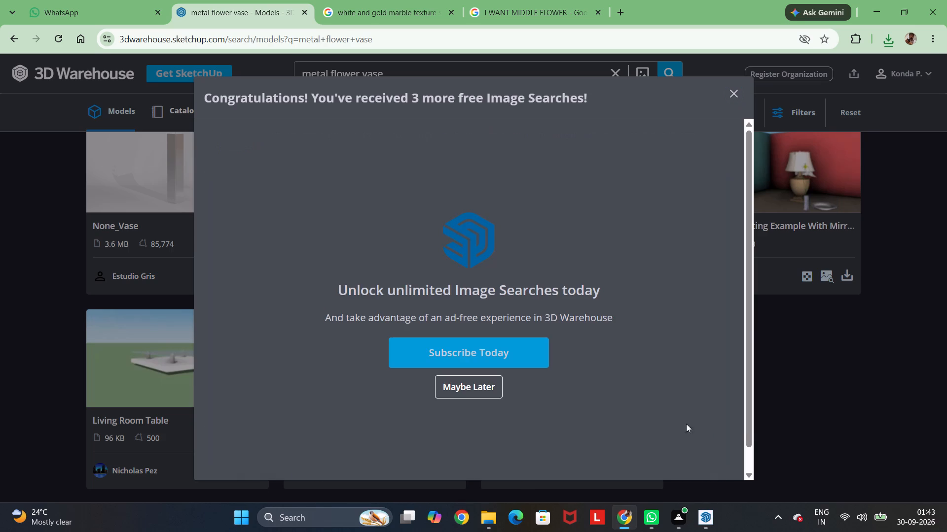
left_click(484, 392)
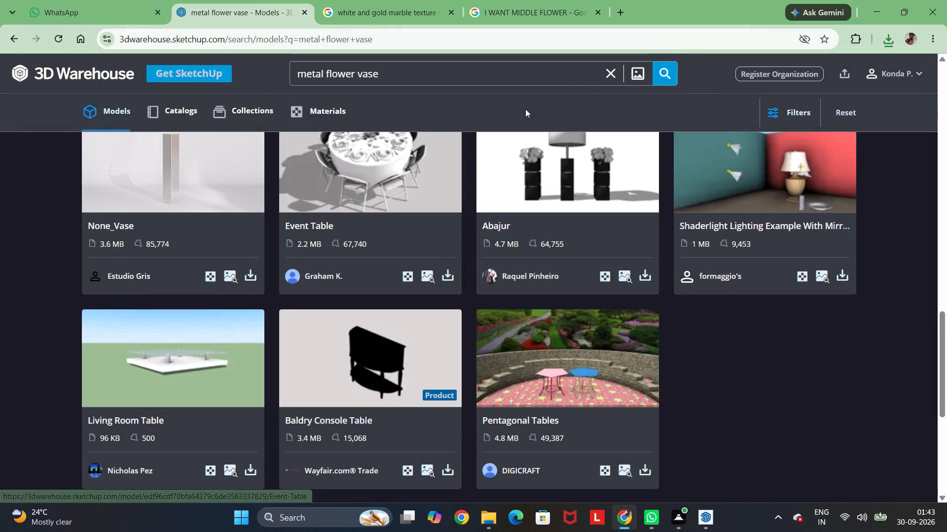
Search 3D Warehouse by image using images (1).jpg from the Pictures folder.
left_click(644, 70)
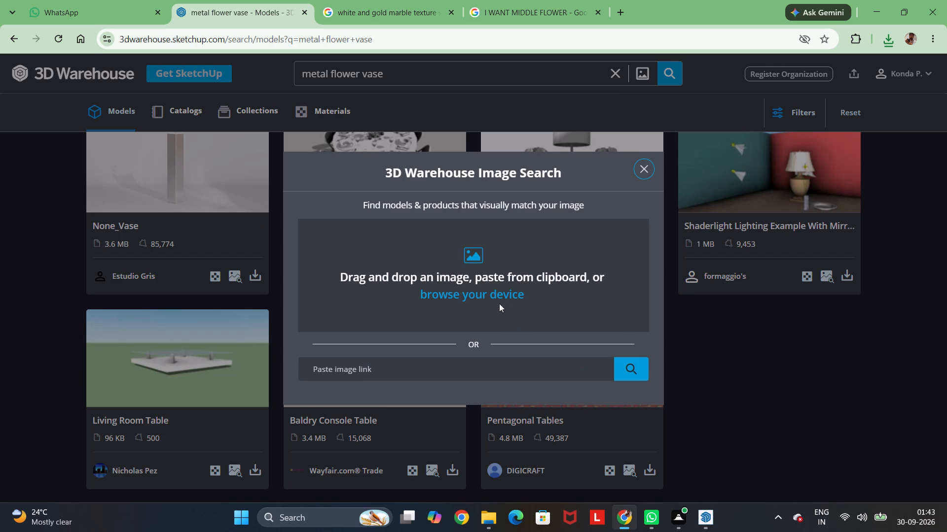
left_click(498, 299)
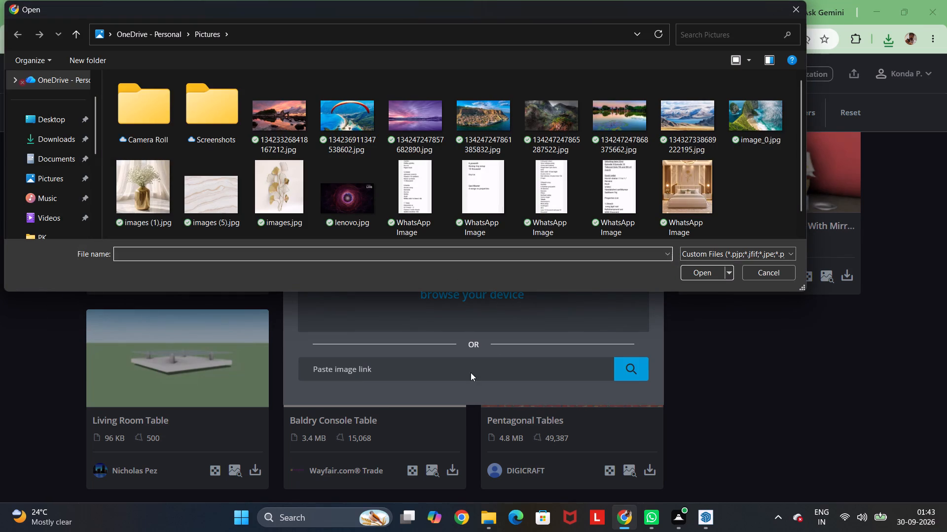
left_click(469, 366)
left_click(793, 11)
left_click(455, 359)
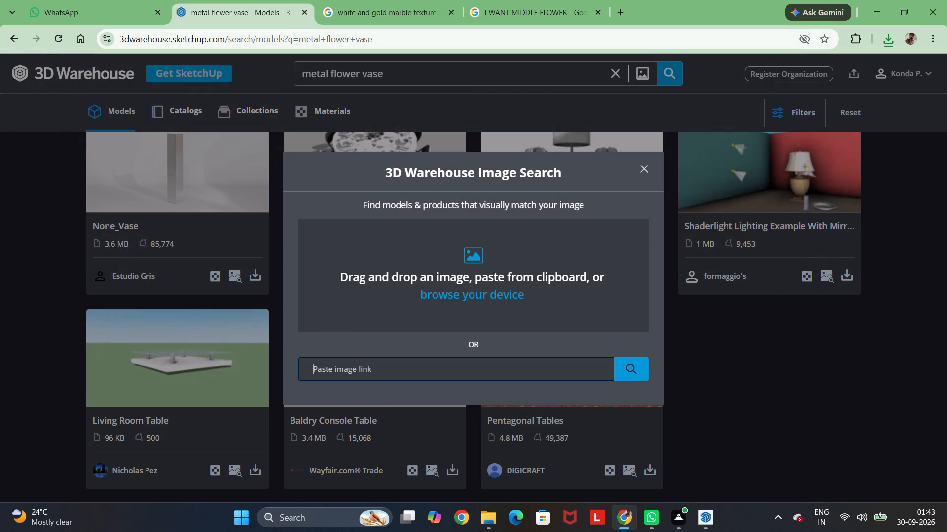
key("ctrl+v")
left_click(458, 291)
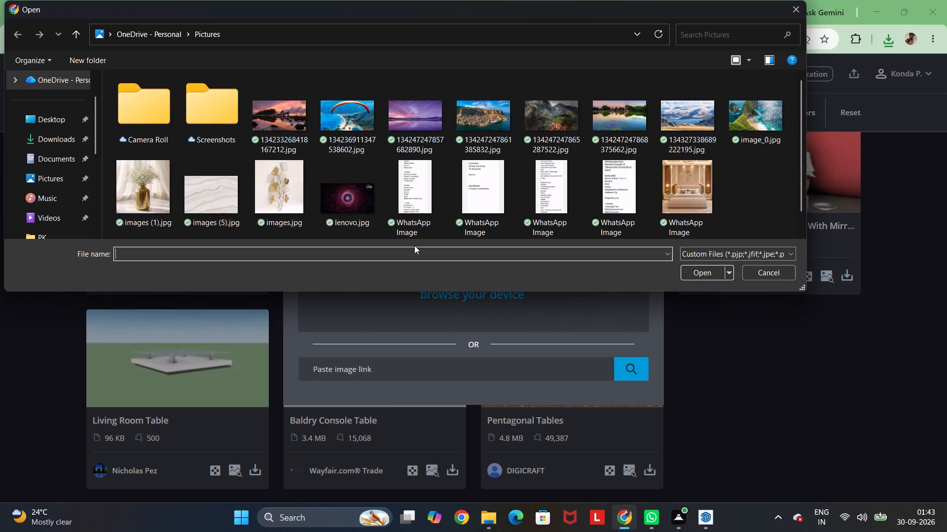
left_click(157, 191)
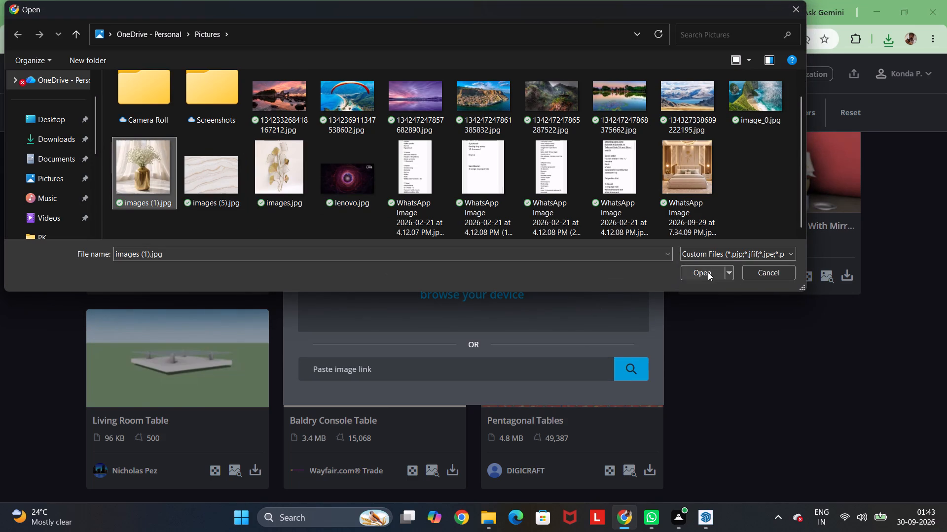
left_click(707, 272)
Download the "Wildflower bouquet with golden vase" model from the image search results as a SketchUp file.
scroll(492, 320, "up", 9)
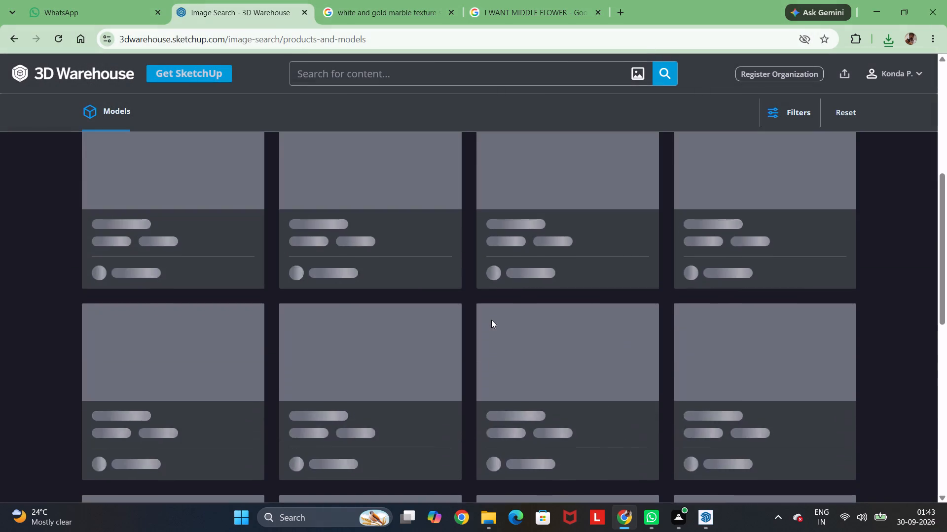
scroll(491, 320, "up", 13)
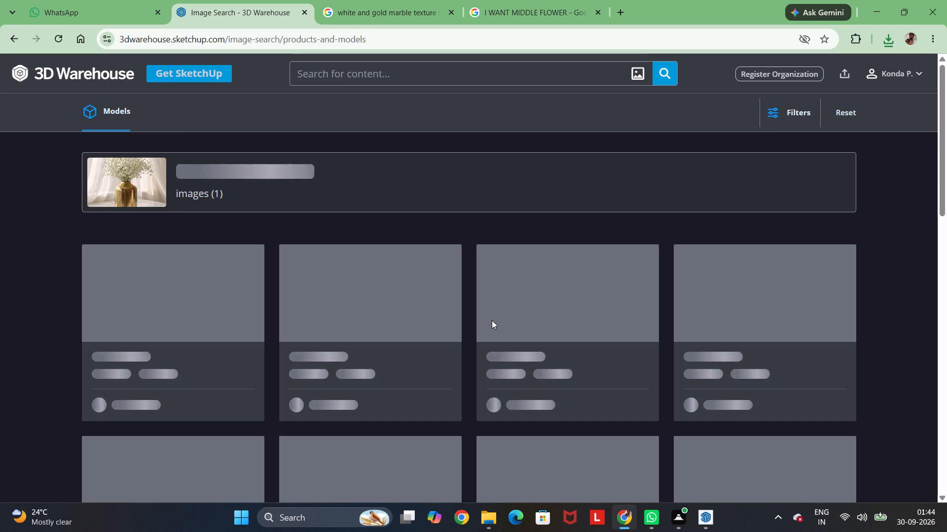
scroll(492, 320, "down", 4)
scroll(492, 320, "up", 5)
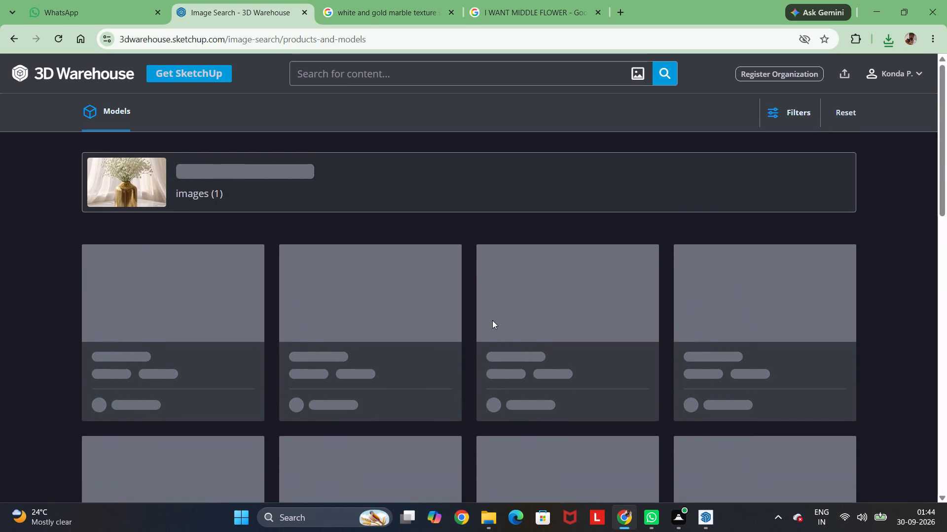
scroll(492, 320, "up", 5)
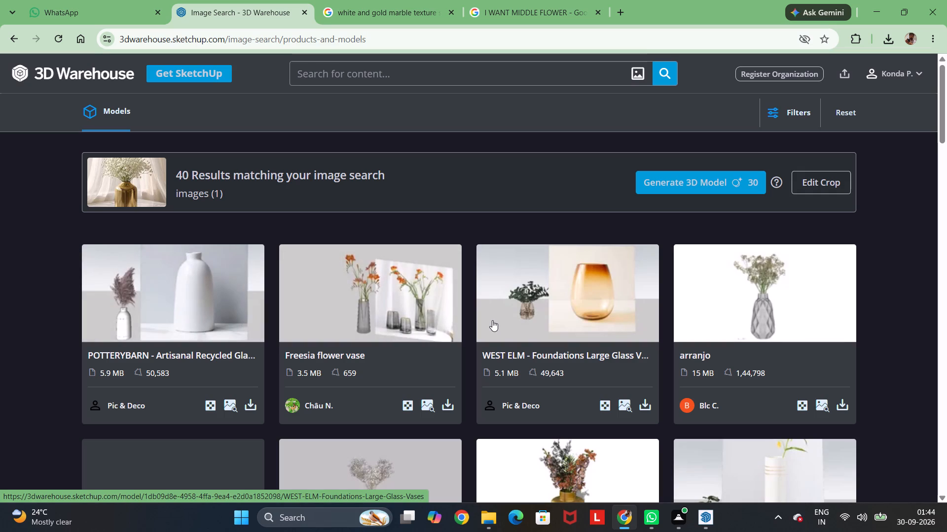
scroll(503, 312, "down", 4)
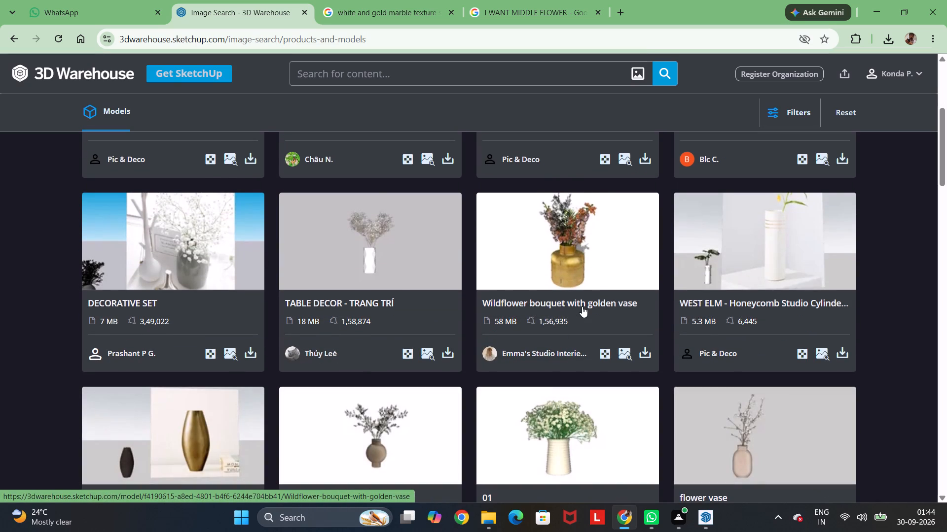
left_click(643, 355)
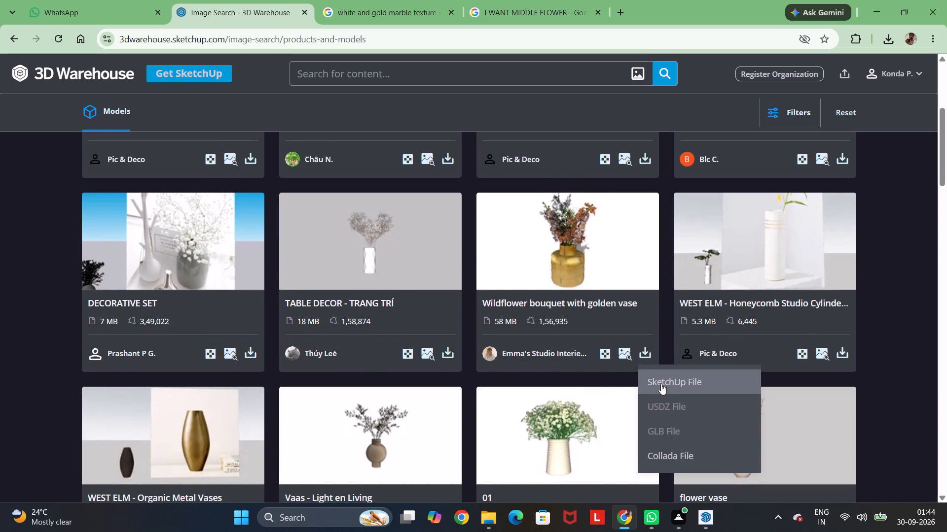
left_click(661, 384)
Look through the remaining 3D Warehouse image search results for suitable vase and flower decor models.
scroll(631, 329, "down", 5)
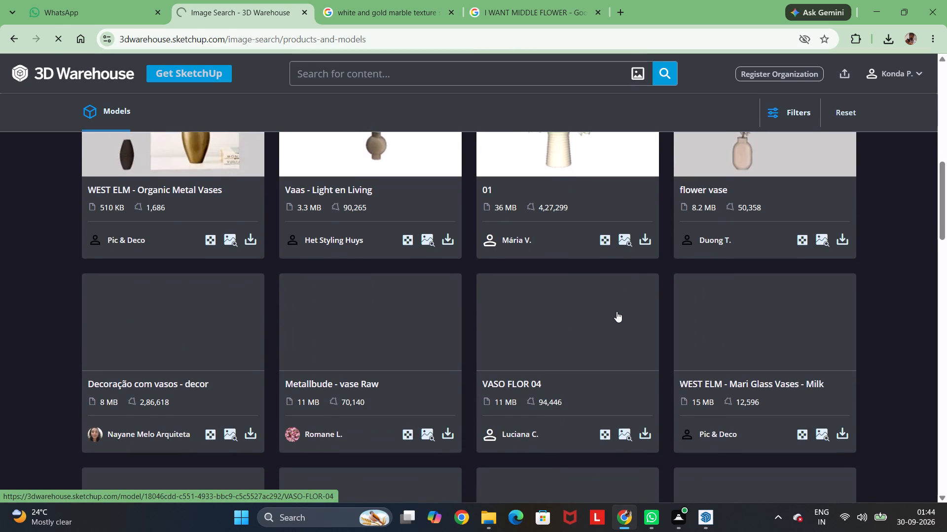
scroll(617, 311, "up", 1)
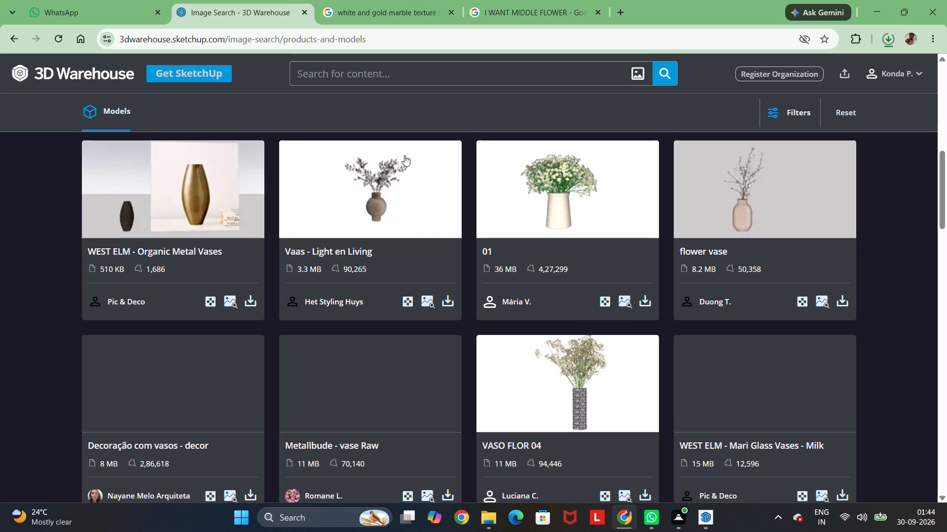
left_click(387, 73)
type("de")
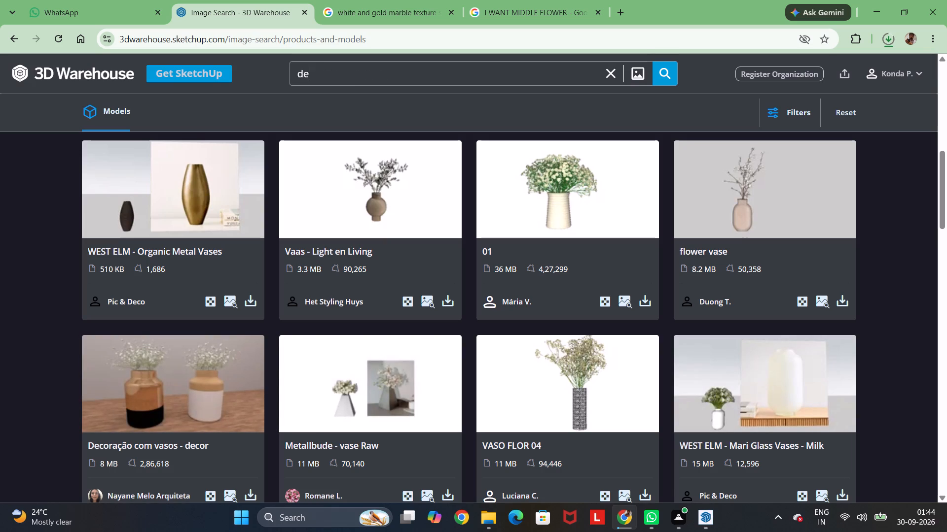
scroll(293, 153, "down", 2)
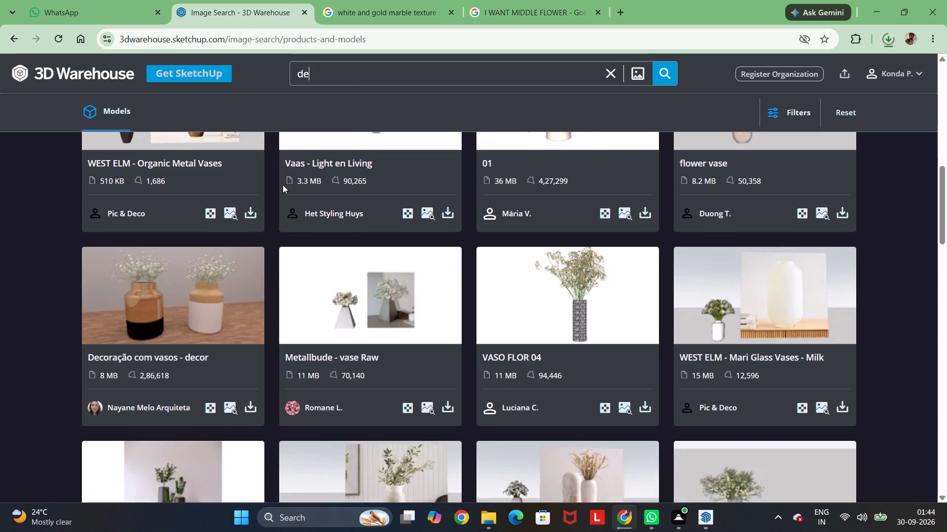
scroll(283, 185, "down", 5)
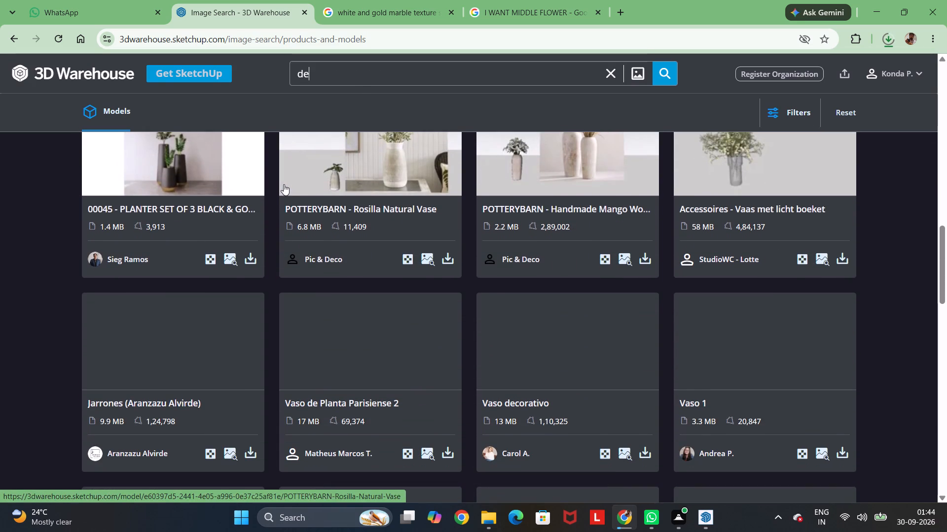
scroll(244, 177, "up", 1)
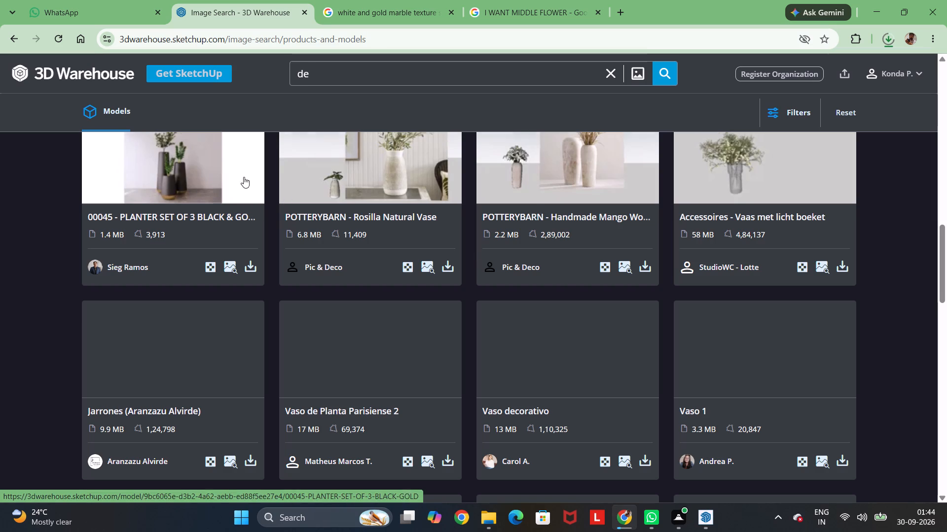
scroll(244, 177, "up", 1)
scroll(243, 177, "down", 3)
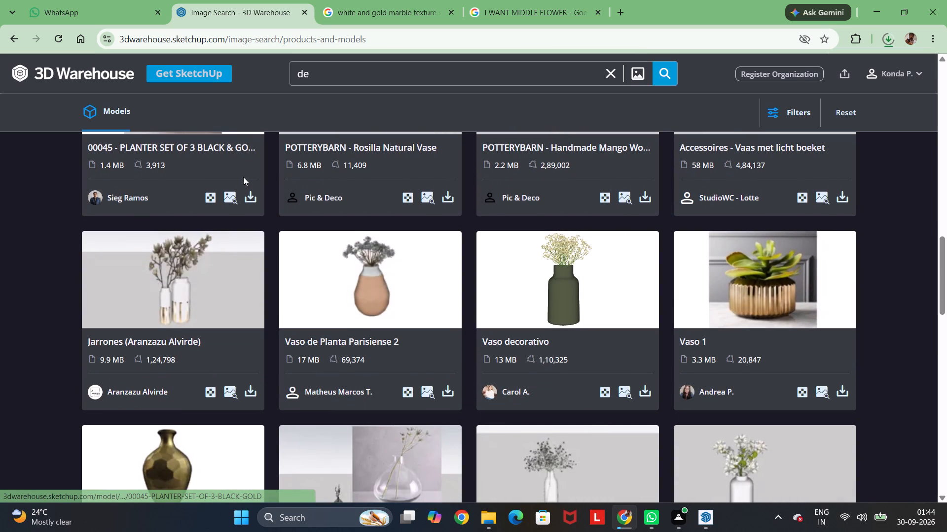
scroll(243, 177, "down", 2)
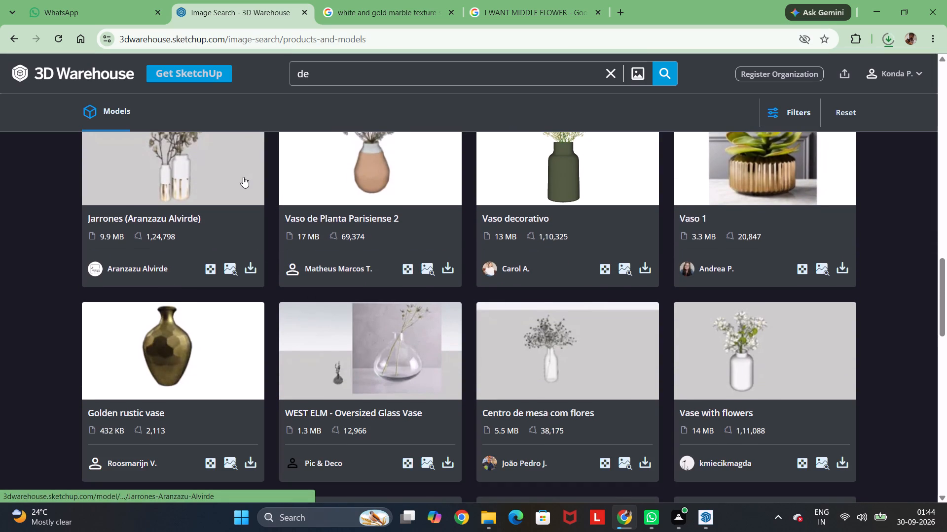
scroll(243, 177, "down", 3)
scroll(243, 177, "up", 1)
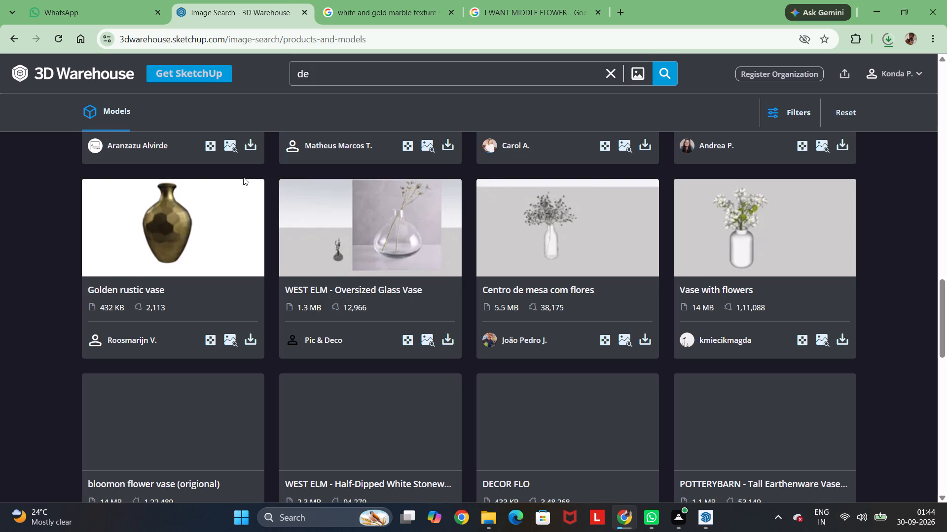
scroll(243, 177, "down", 4)
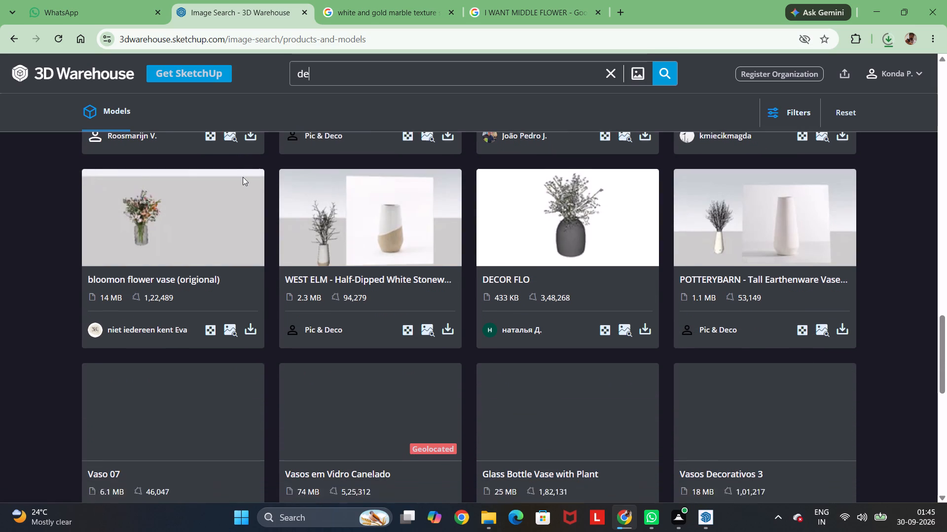
scroll(243, 177, "down", 1)
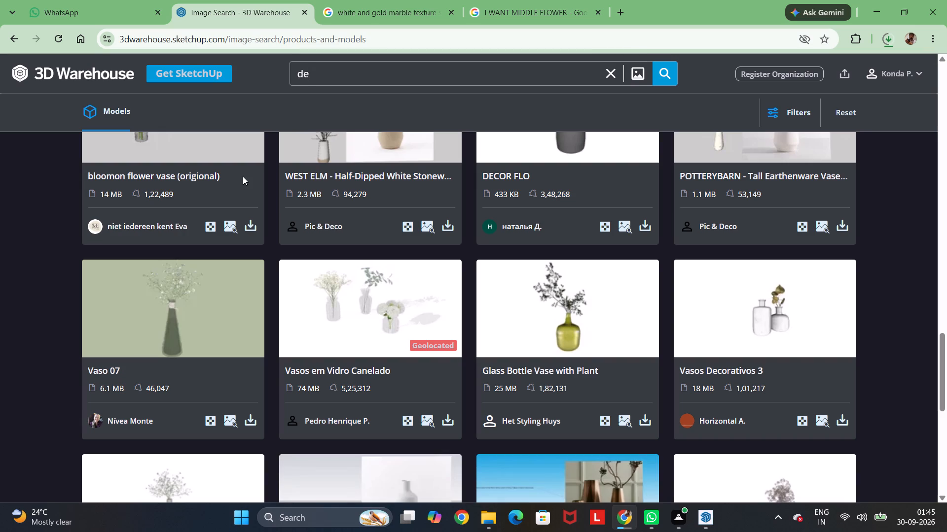
scroll(243, 176, "down", 3)
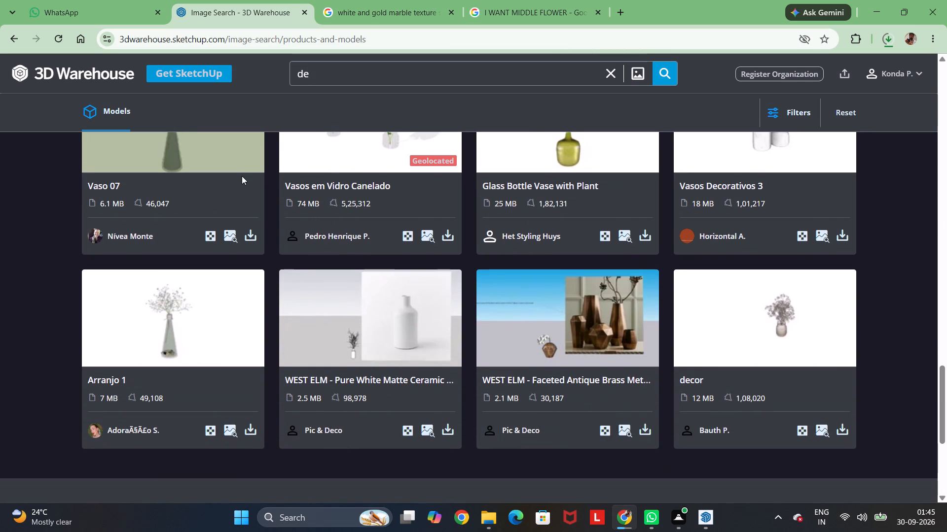
scroll(263, 181, "up", 5)
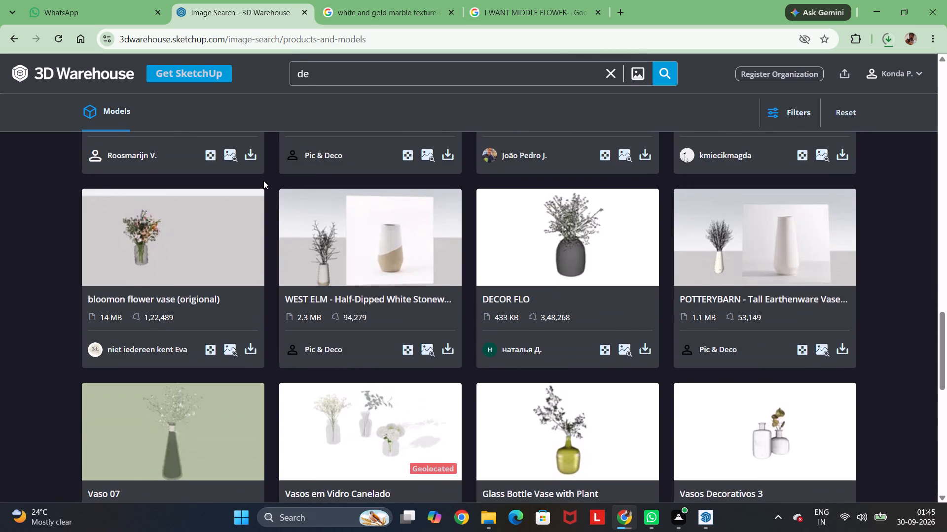
scroll(263, 180, "up", 11)
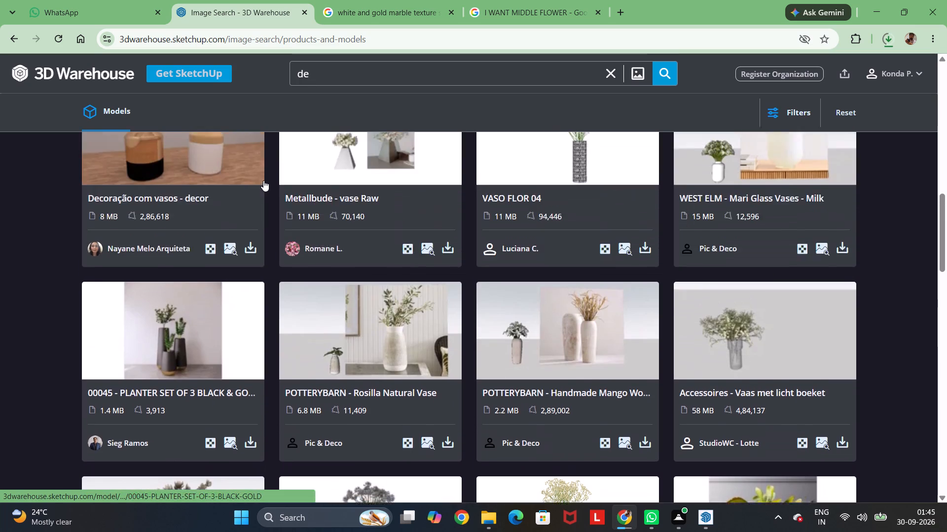
scroll(263, 180, "up", 3)
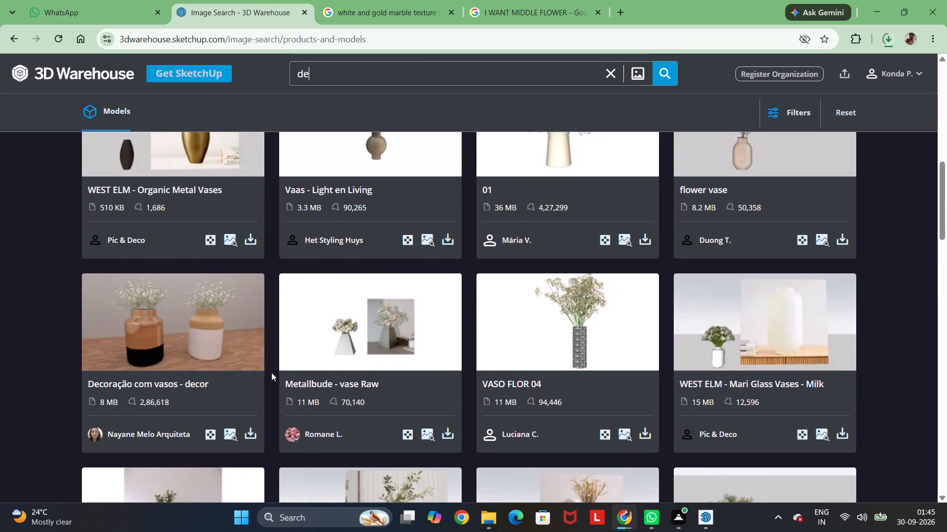
scroll(331, 304, "up", 5)
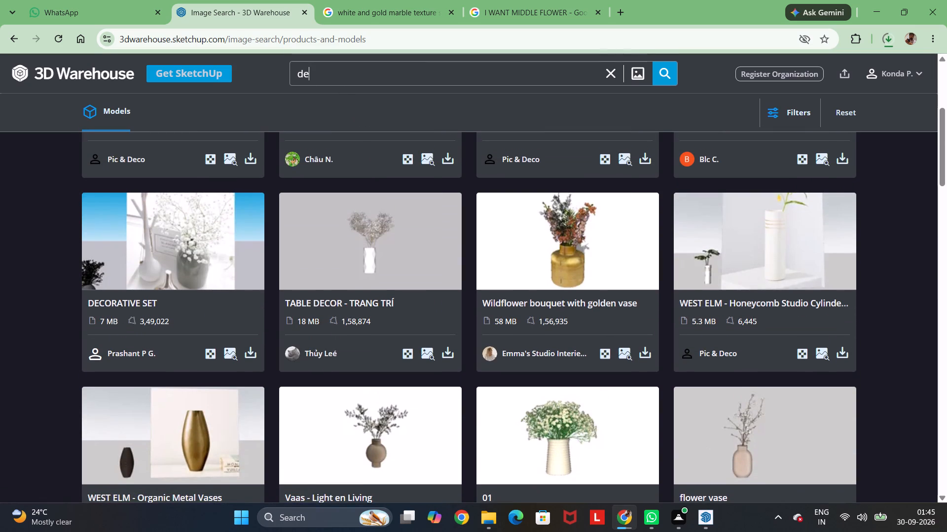
Search 3D Warehouse for "decor items".
left_click(345, 79)
key("c")
type("or")
key("space")
type("items")
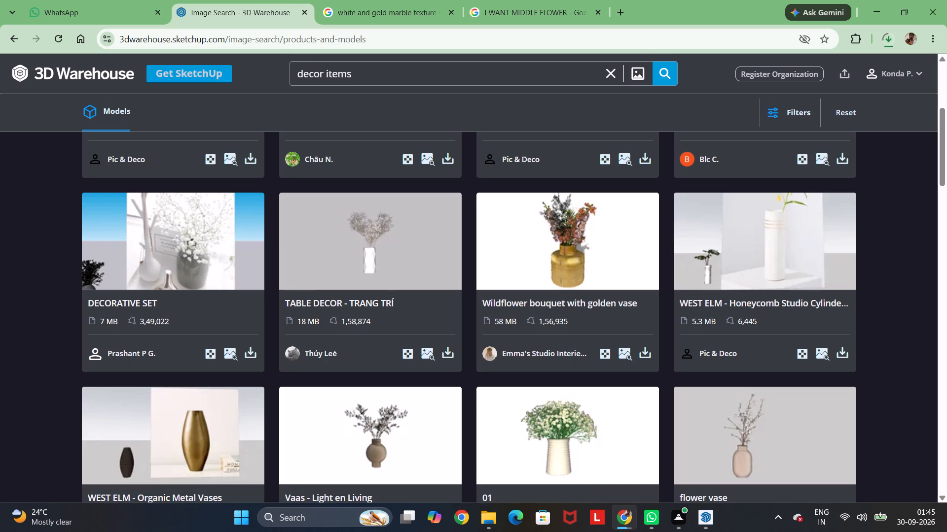
key("Return")
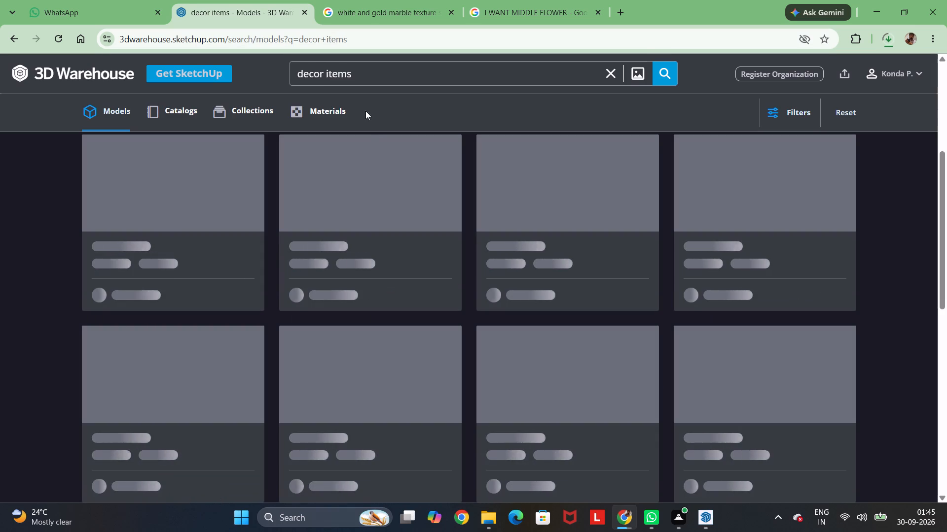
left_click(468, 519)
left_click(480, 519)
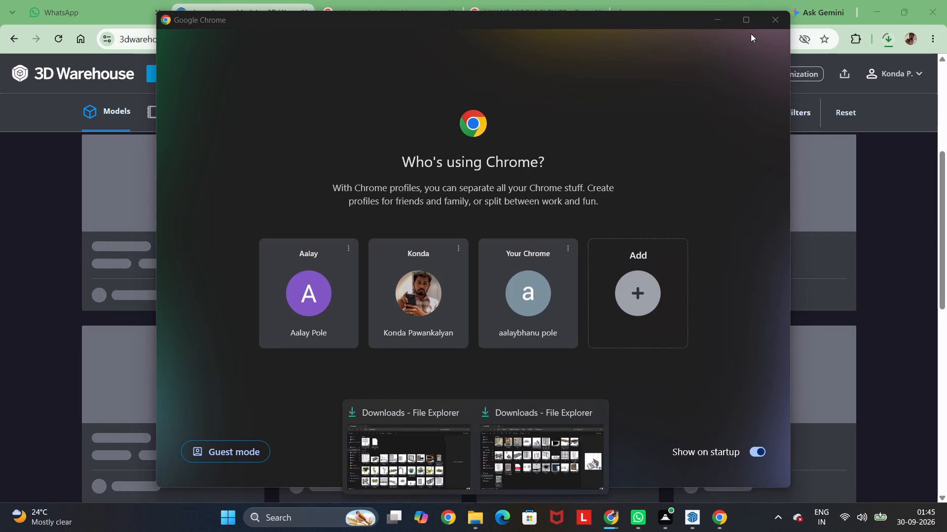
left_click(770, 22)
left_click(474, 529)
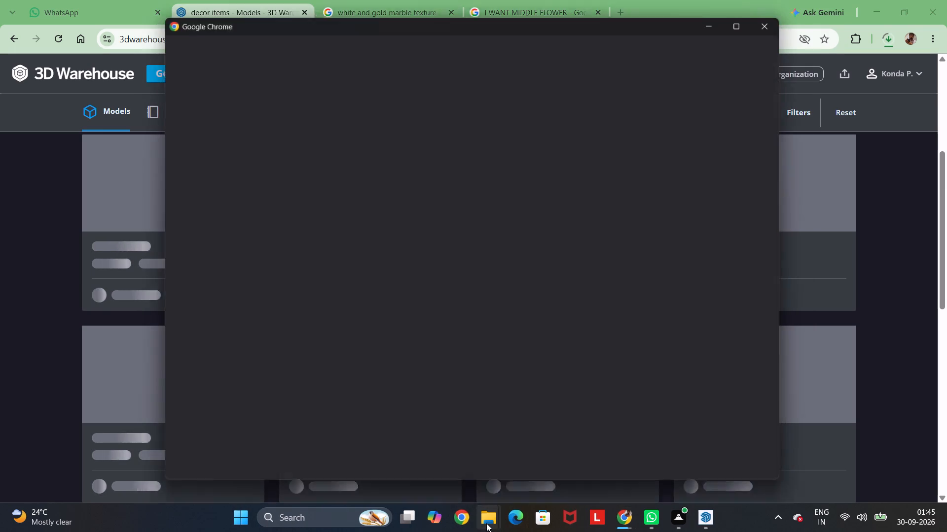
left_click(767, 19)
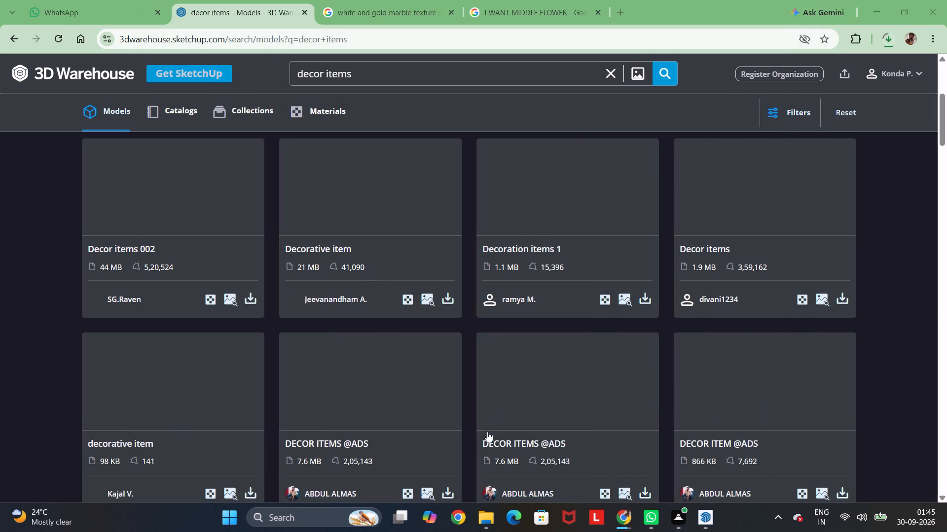
Find the deer statue model Estatua+Veado.skp in the Downloads folder in File Explorer and open it.
left_click(496, 524)
left_click(464, 459)
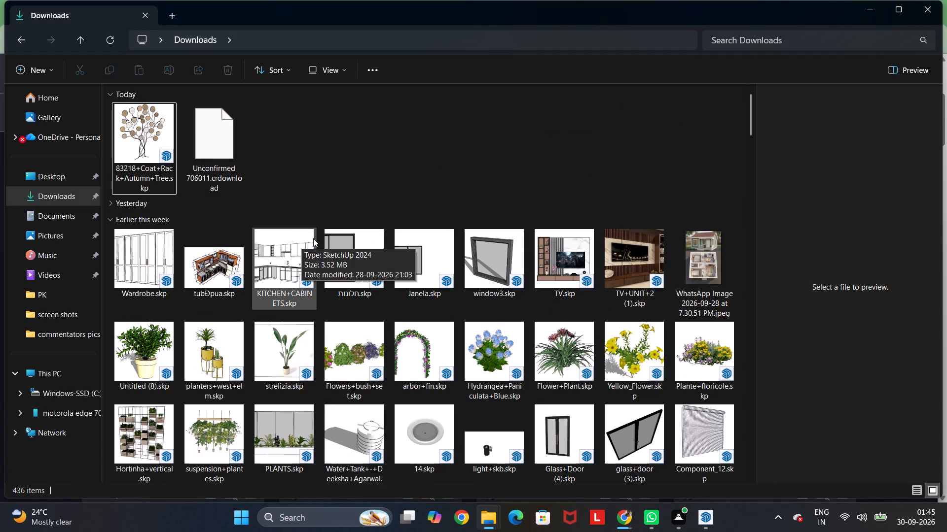
scroll(316, 238, "down", 2)
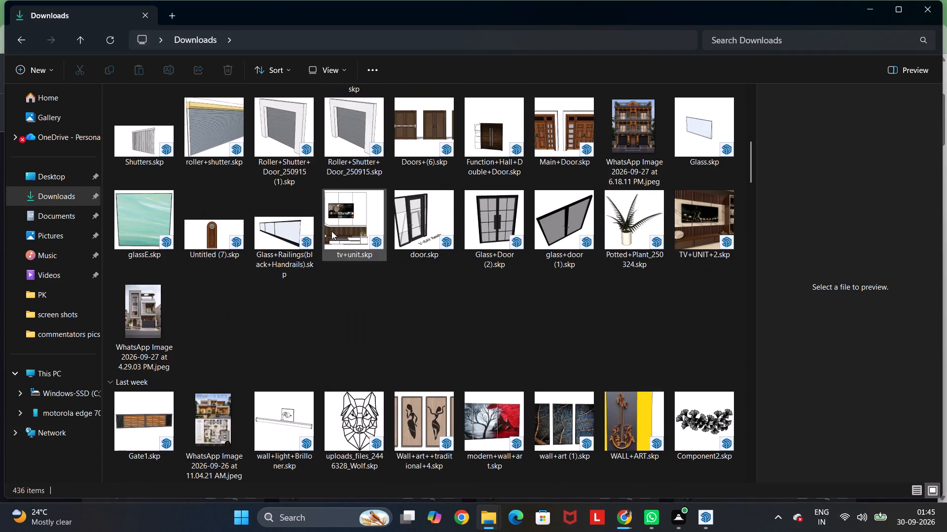
scroll(331, 231, "down", 1)
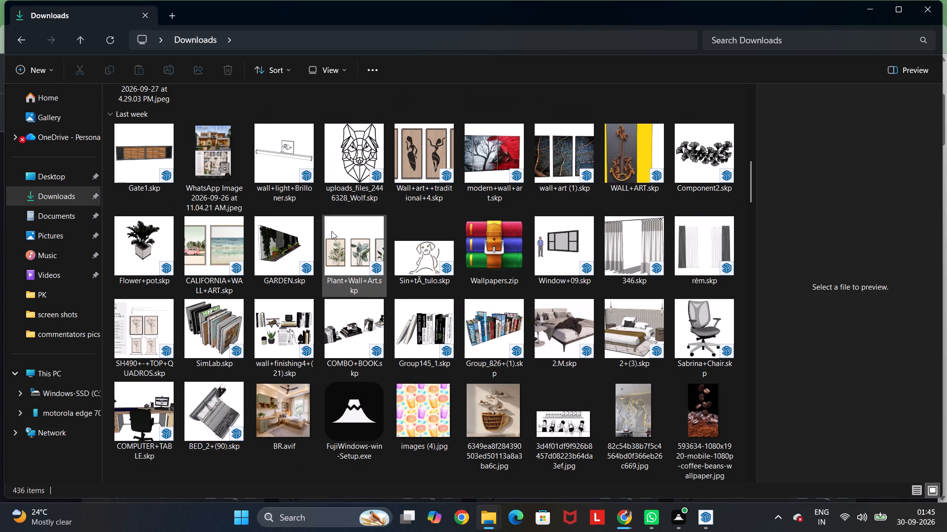
scroll(331, 231, "down", 2)
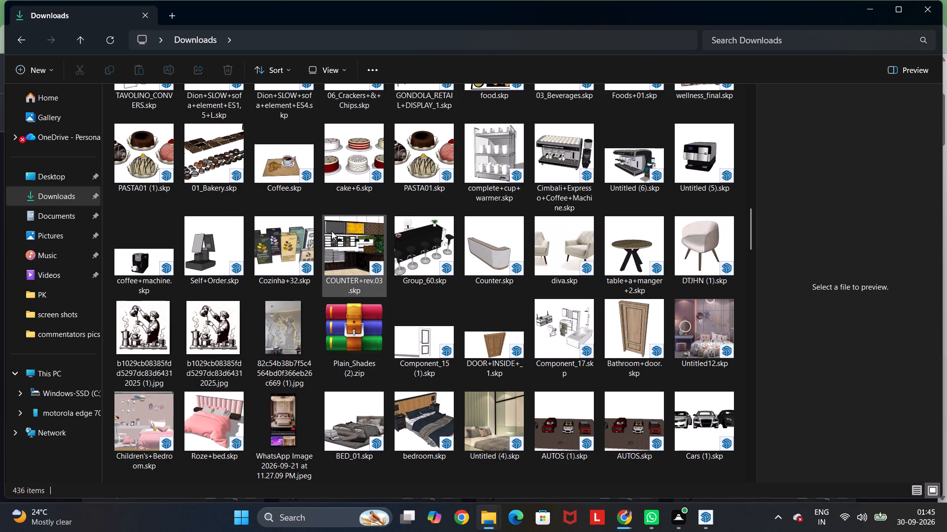
scroll(331, 231, "down", 1)
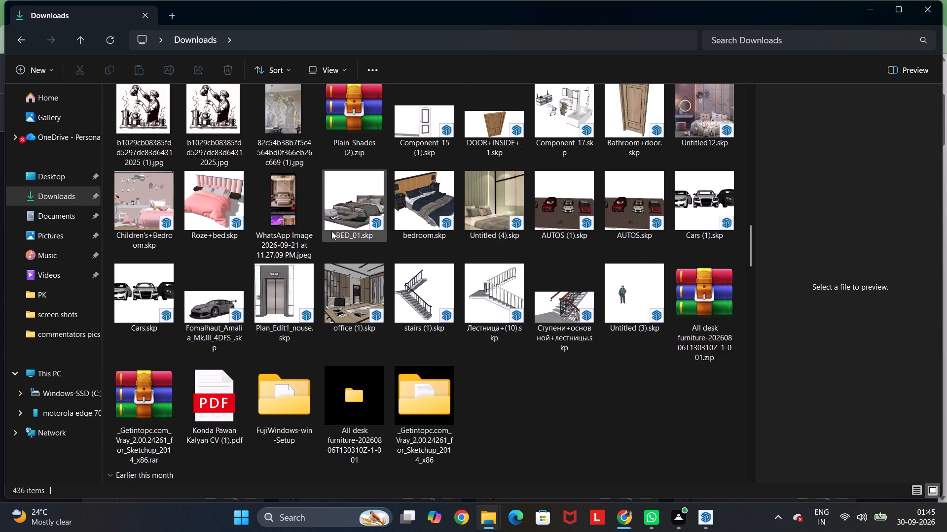
scroll(331, 231, "down", 2)
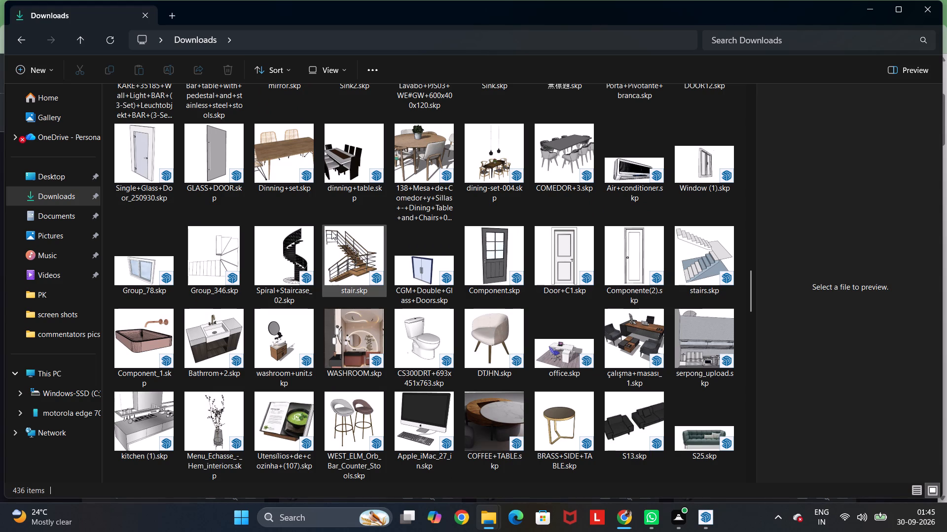
scroll(331, 231, "down", 1)
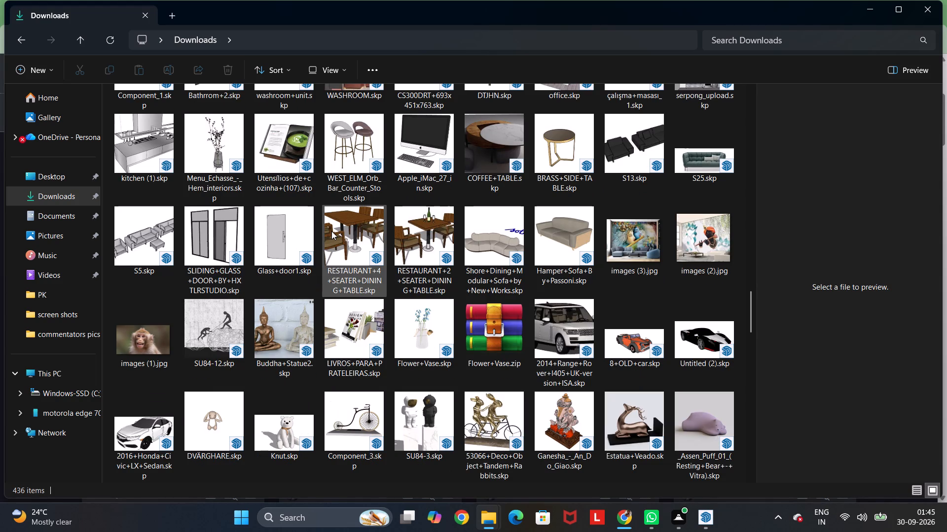
scroll(331, 231, "down", 1)
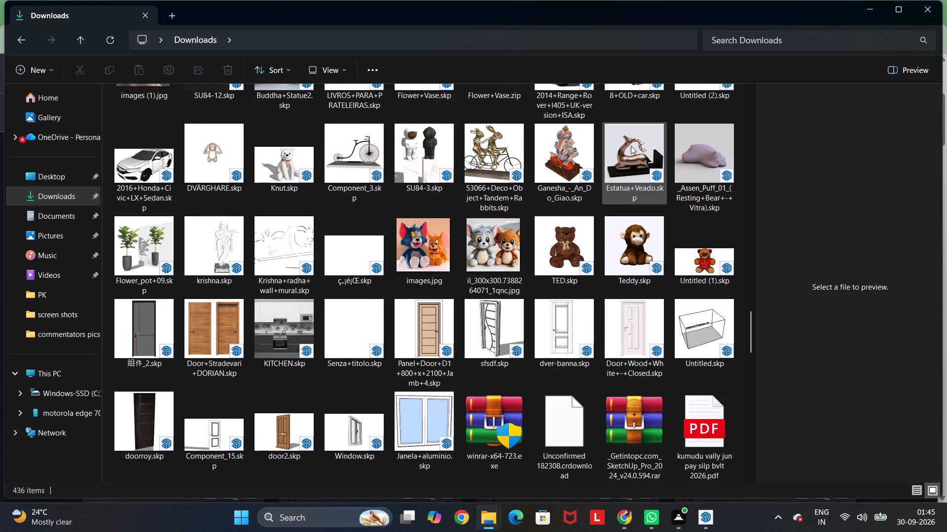
right_click(631, 146)
left_click(654, 192)
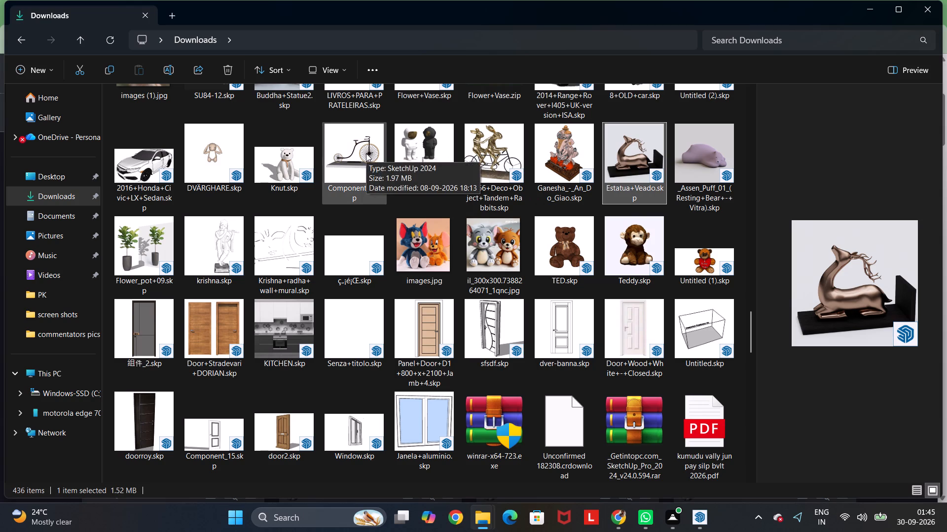
left_click(872, 7)
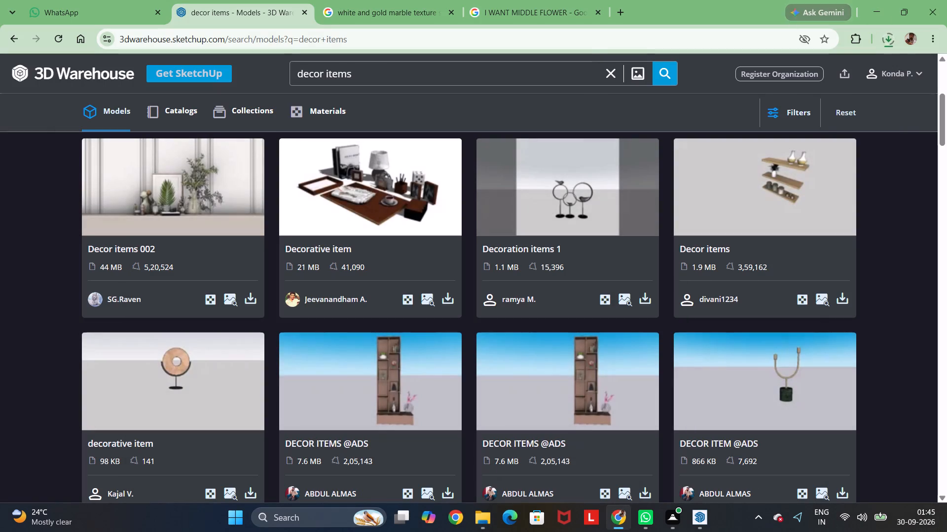
Look through the 3D Warehouse "decor items" results for decor models that suit the bedroom.
scroll(516, 179, "down", 4)
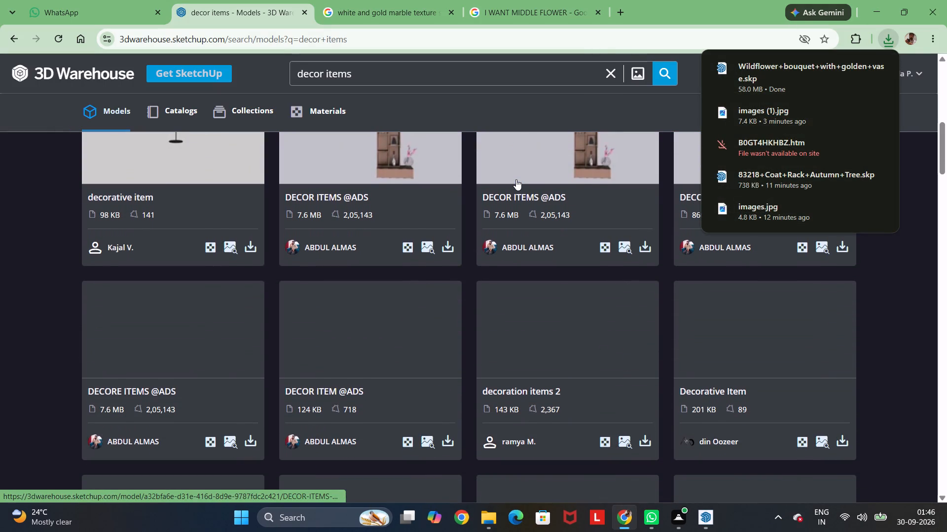
scroll(516, 179, "down", 1)
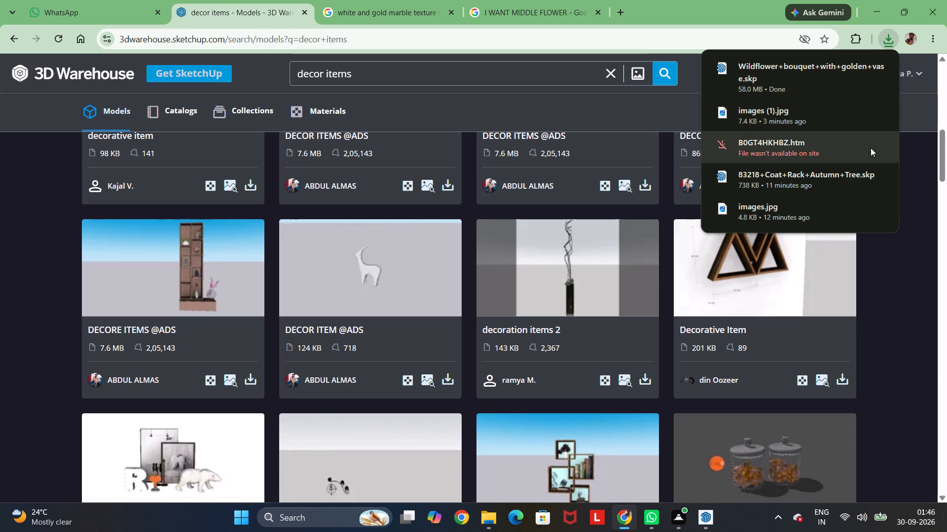
scroll(507, 224, "down", 3)
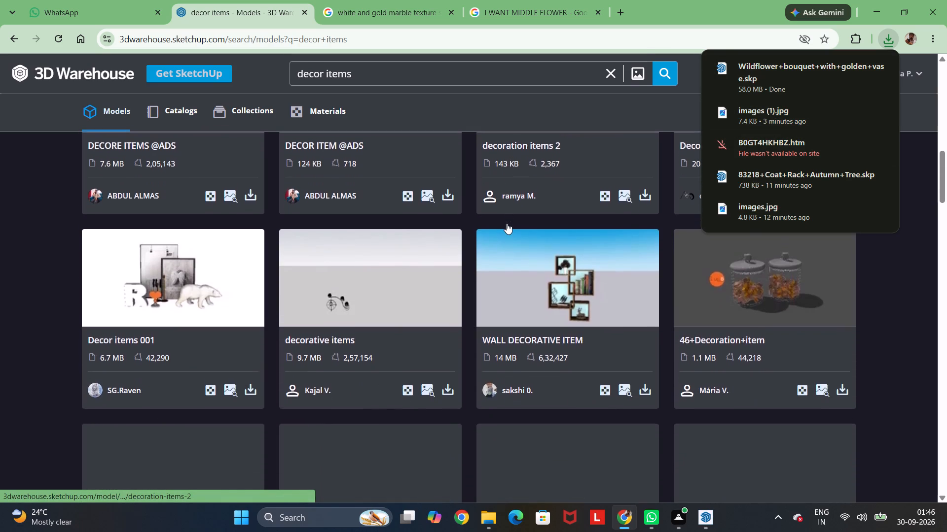
scroll(507, 223, "down", 1)
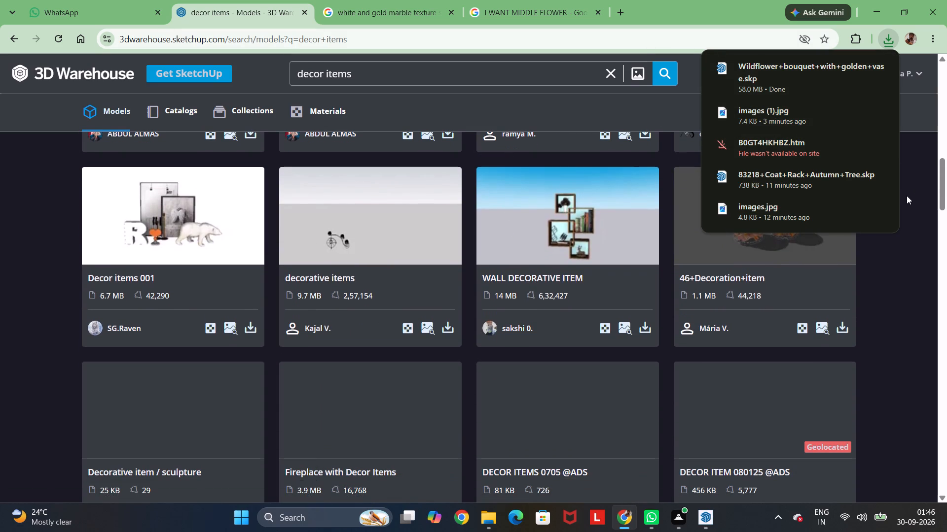
left_click(907, 196)
scroll(620, 204, "up", 11)
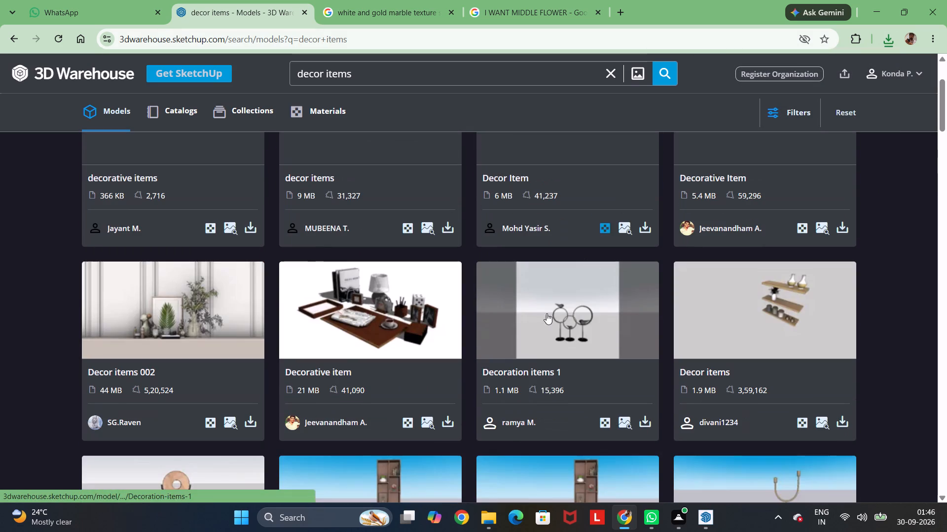
Open the Wildflower+bouquet+with+golden+vase.skp model from the Downloads folder in File Explorer and return to the bedroom model in SketchUp.
left_click(482, 522)
left_click(601, 416)
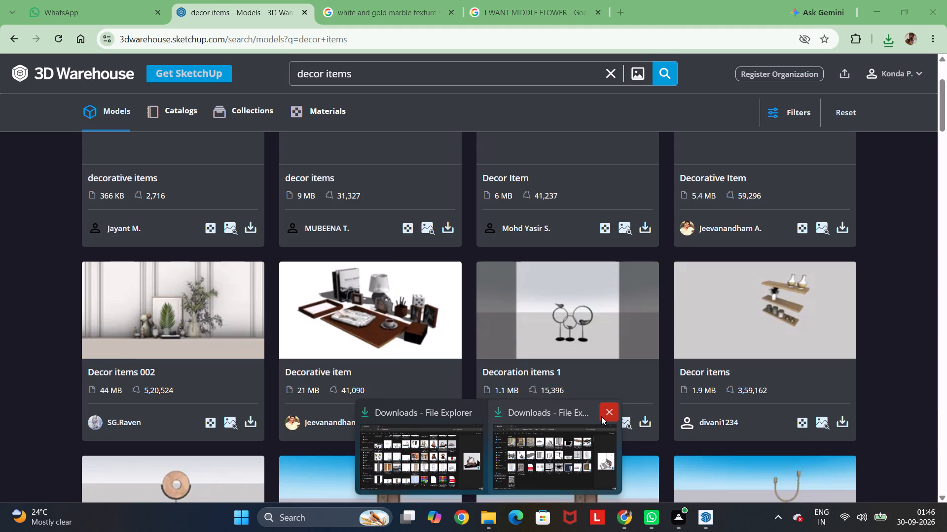
left_click(476, 432)
scroll(127, 165, "up", 17)
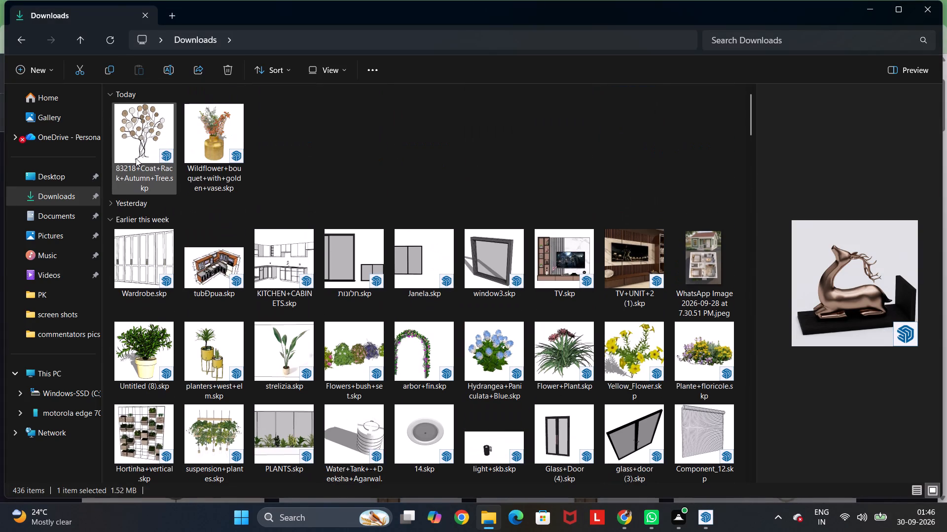
scroll(136, 158, "up", 6)
right_click(198, 123)
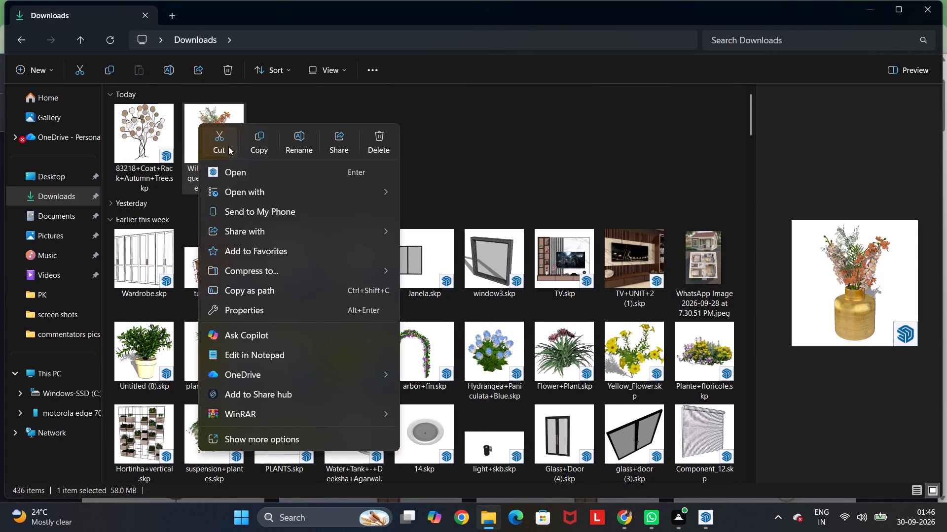
left_click(227, 170)
left_click(861, 11)
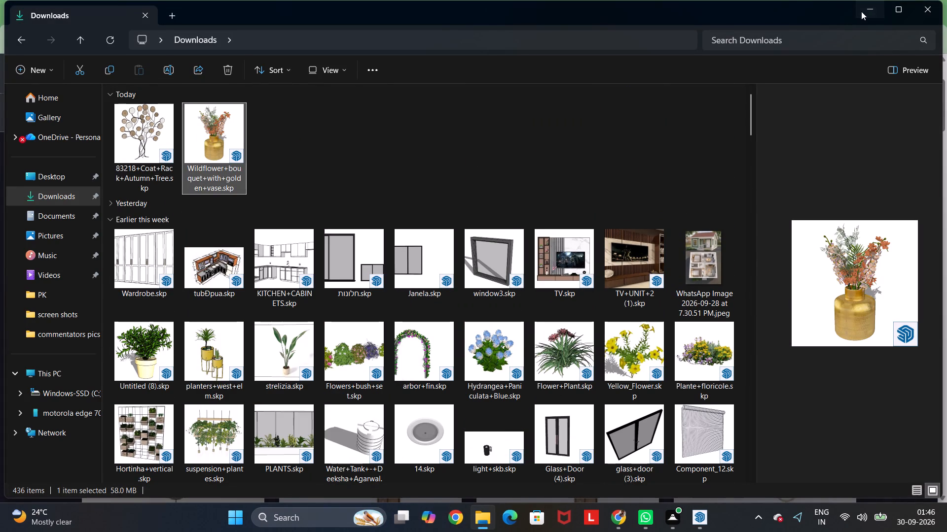
left_click(867, 14)
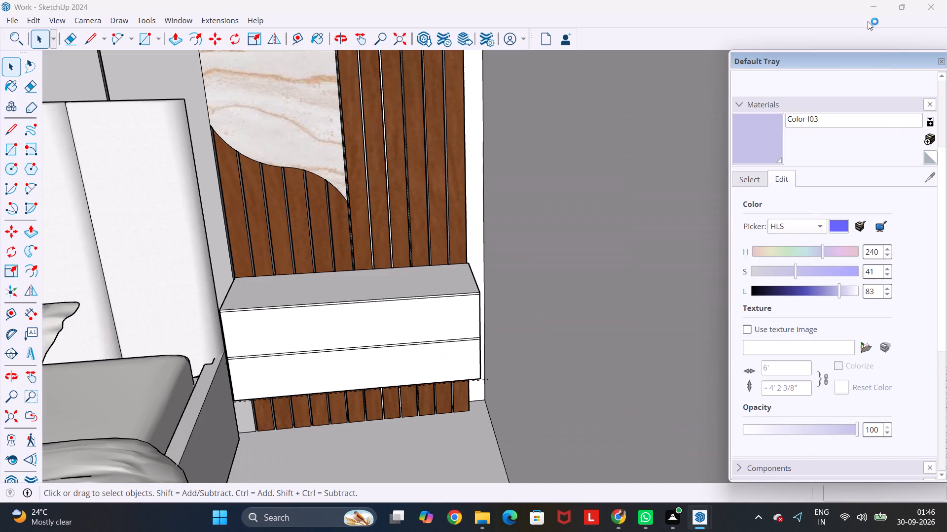
Close the SketchUp window that holds the 83218+Coat+Rack+Autumn+Tree model.
scroll(783, 85, "down", 3)
left_click(693, 519)
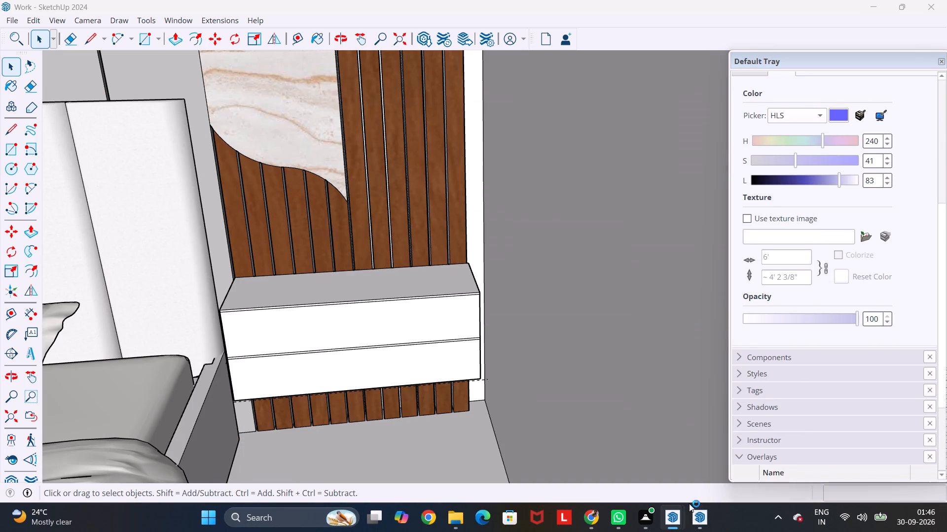
left_click(678, 522)
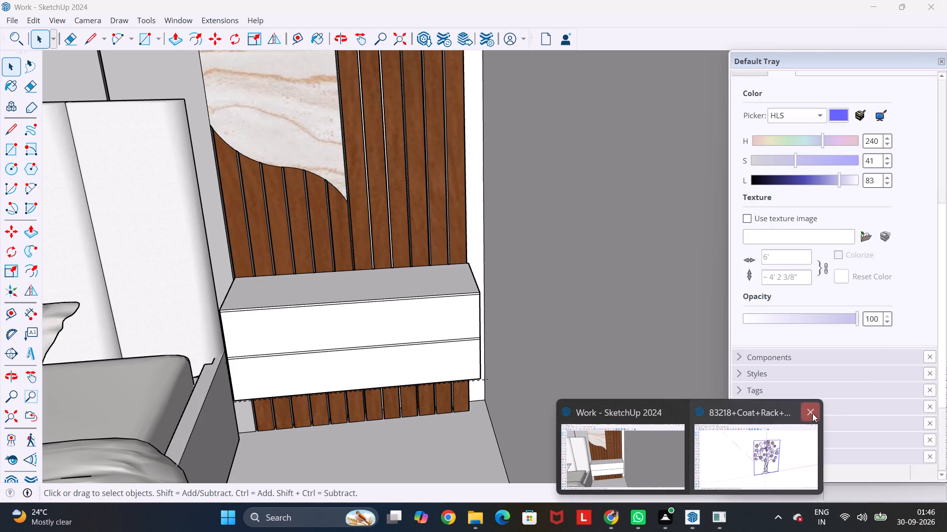
left_click(812, 413)
In the Estatua+Veado model, delete the vertical reference image plane beside the deer statue, inside its group.
left_click(711, 514)
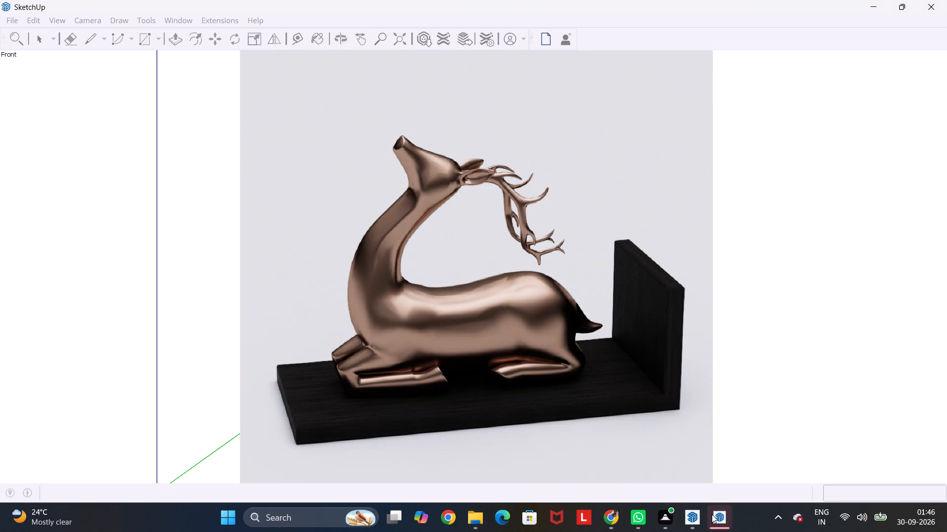
scroll(571, 298, "down", 16)
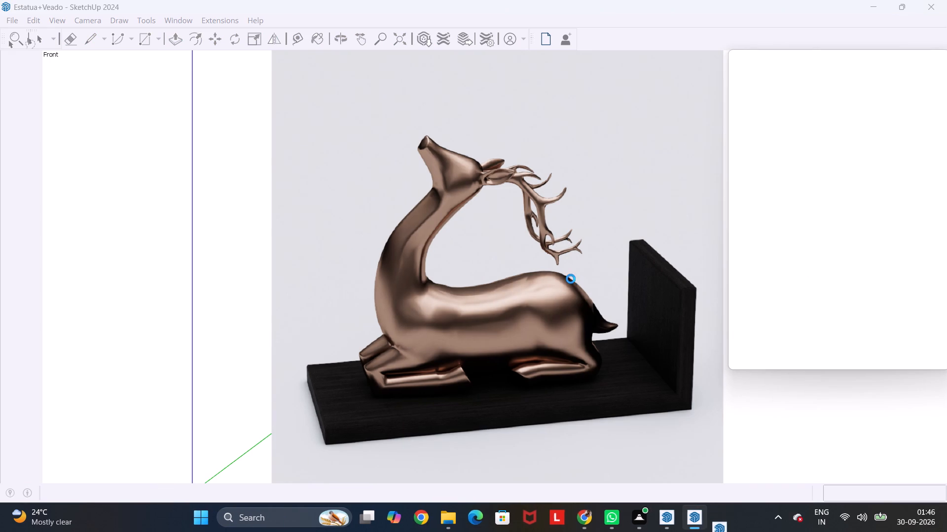
scroll(571, 279, "down", 5)
middle_click_drag(383, 306, 699, 328)
scroll(386, 307, "down", 1)
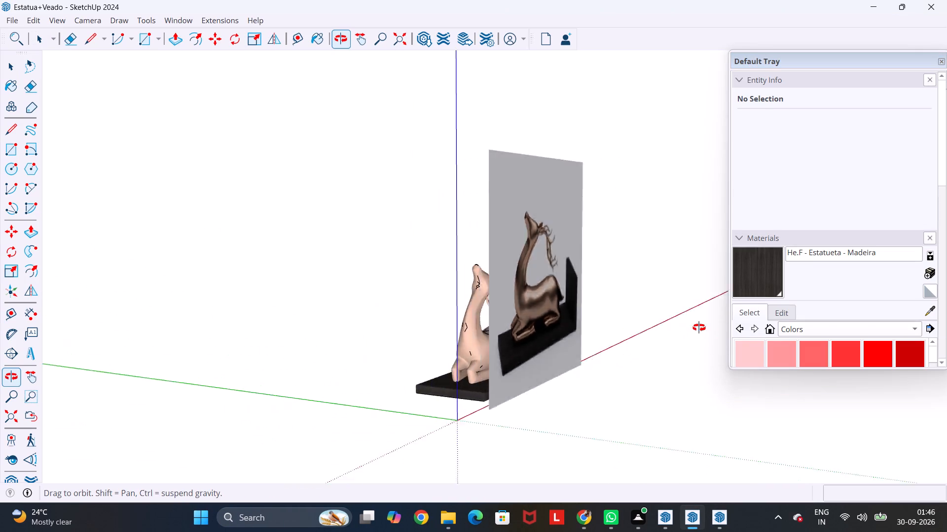
middle_click_drag(699, 328, 891, 334)
scroll(862, 331, "down", 2)
left_click(477, 347)
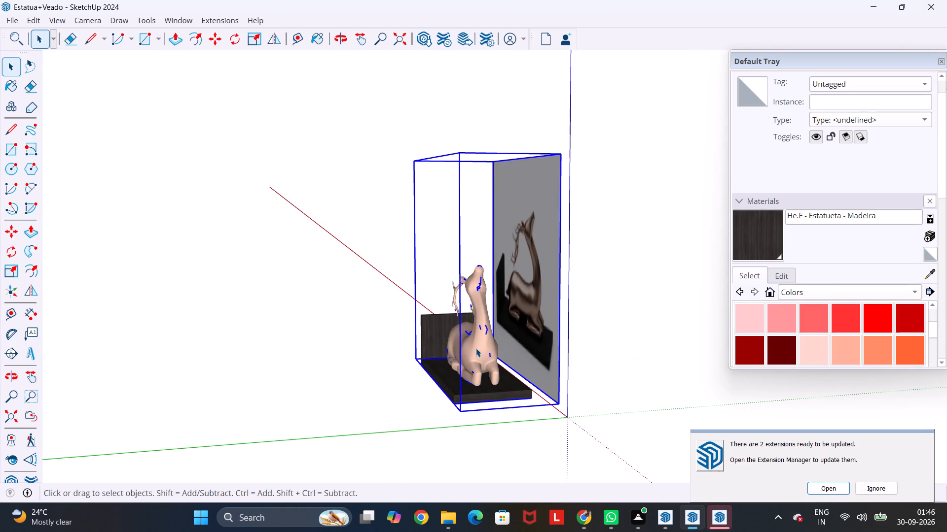
middle_click_drag(586, 294, 530, 299)
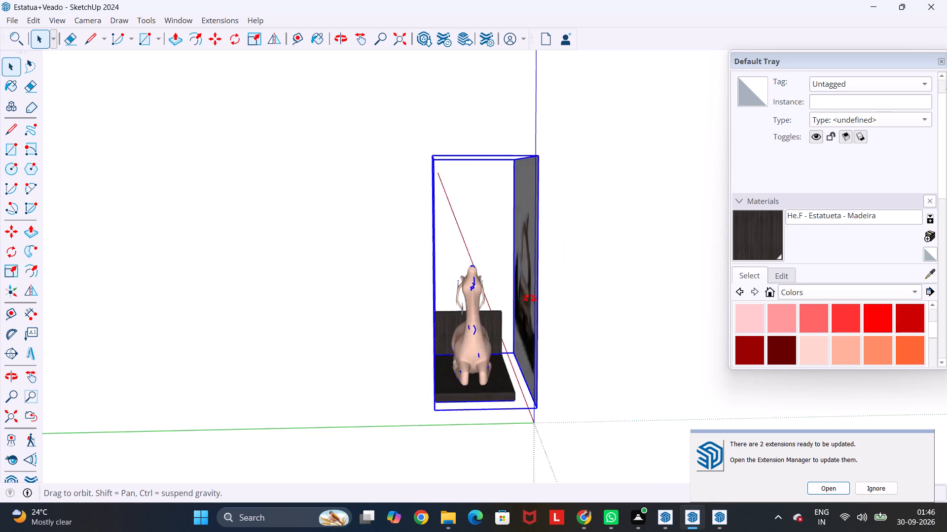
middle_click_drag(530, 299, 287, 272)
left_click(525, 271)
double_click(525, 271)
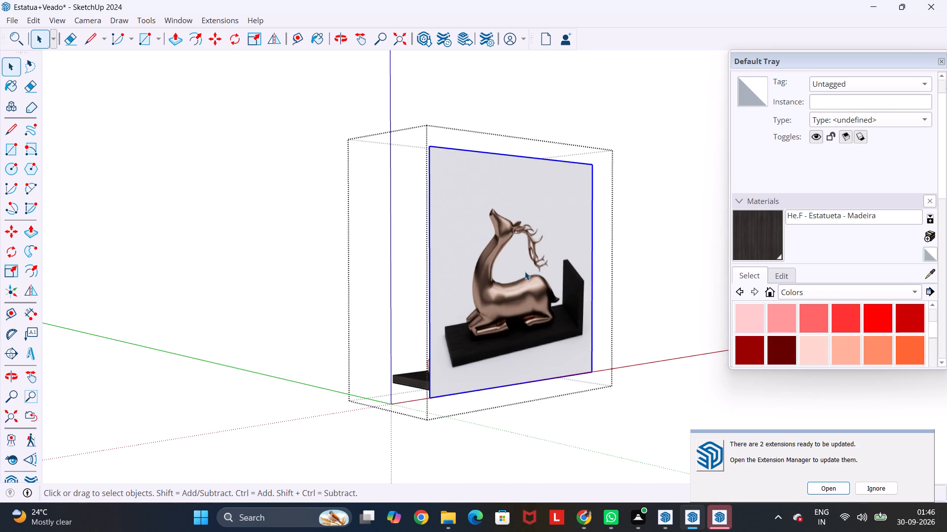
key("Delete")
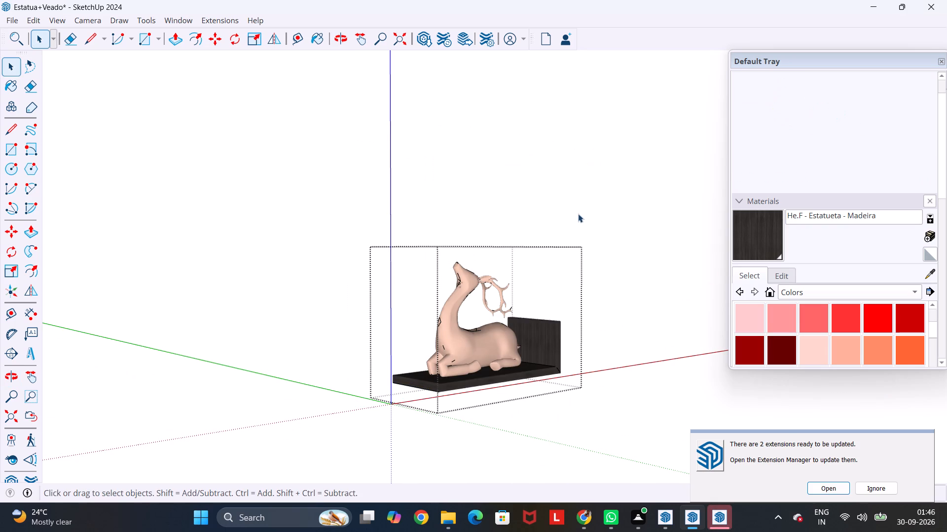
Copy the deer statue with its base and paste it into the Work model on top of the bedside drawer box.
middle_click_drag(605, 252, 434, 231)
scroll(434, 231, "down", 2)
left_click_drag(573, 204, 410, 381)
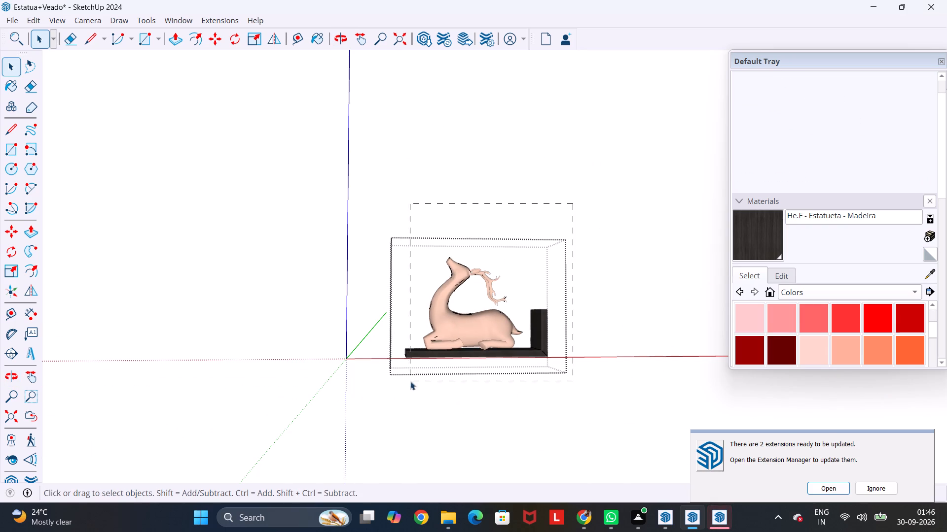
left_click_drag(410, 381, 394, 398)
key("ctrl+c")
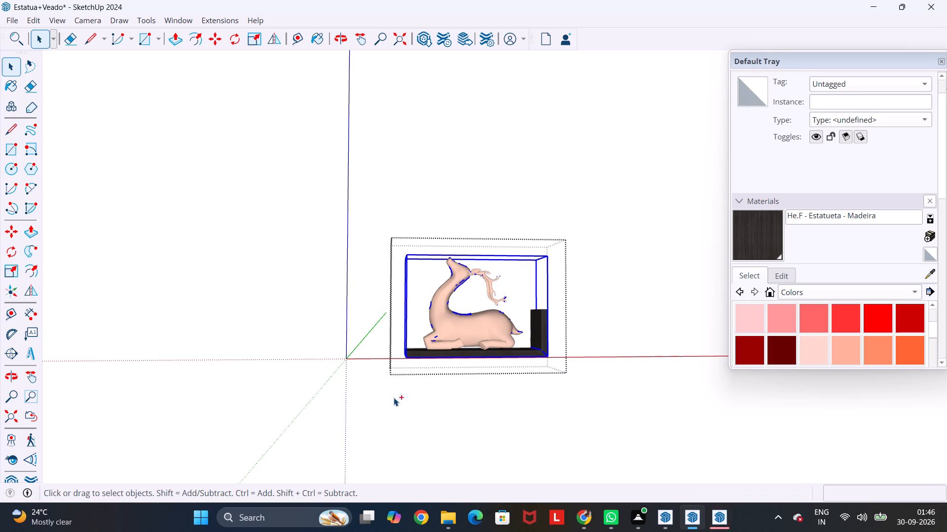
left_click(697, 513)
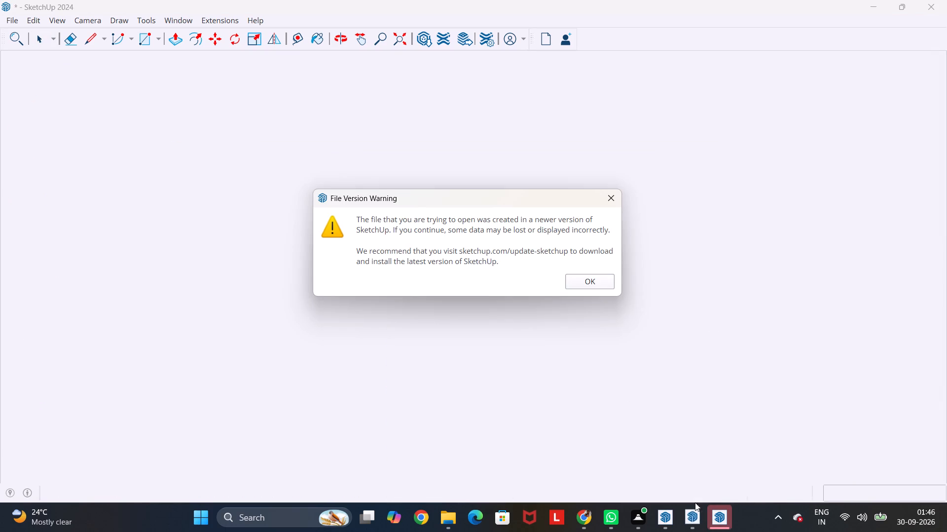
left_click(669, 512)
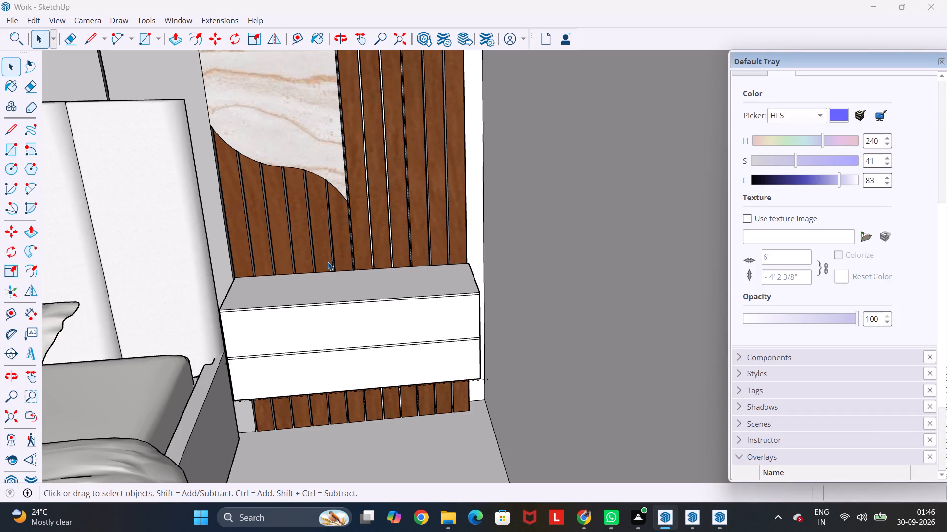
key("ctrl+v")
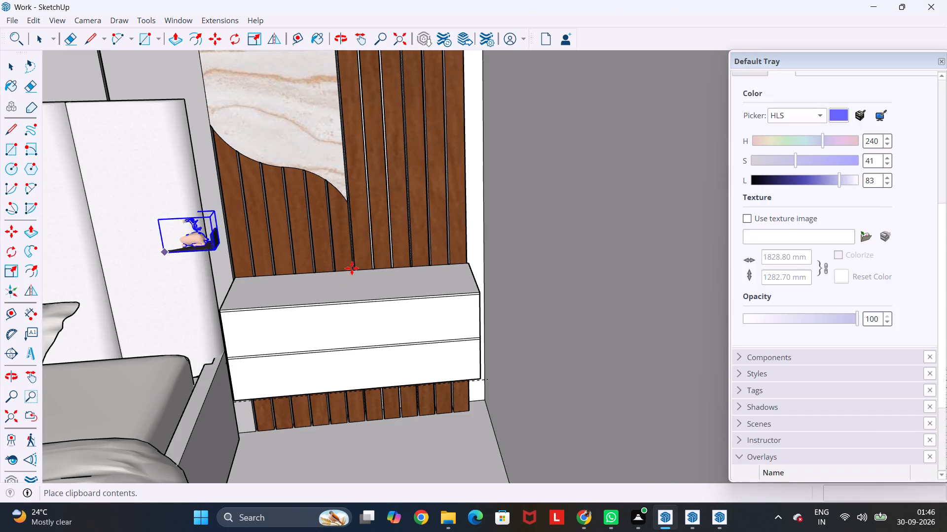
left_click(323, 294)
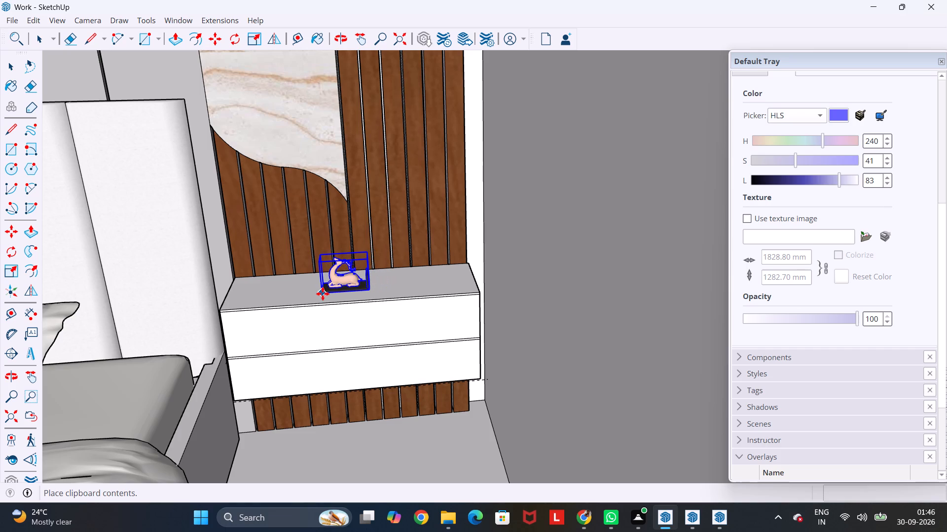
Scale the deer statue by about 1.32 along red, and again by about 1.22 along red and 2.00 along blue.
key("s")
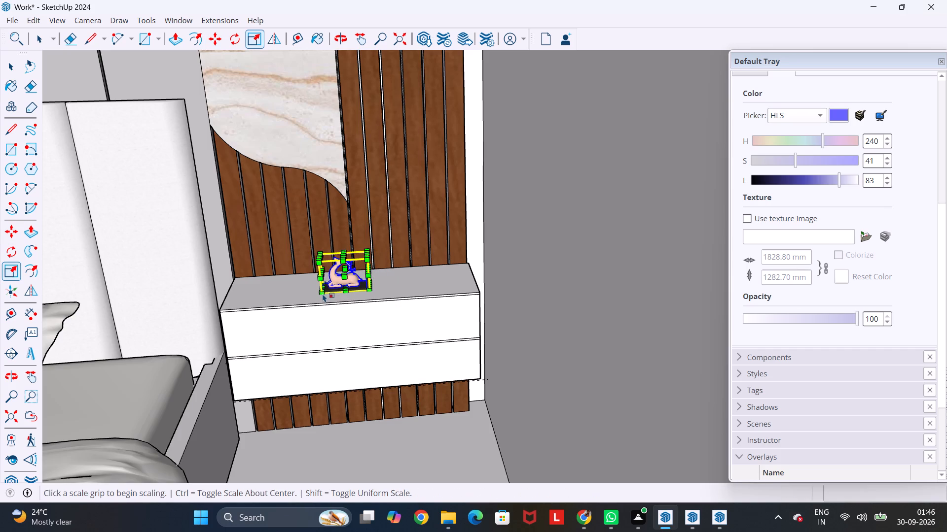
scroll(345, 269, "up", 9)
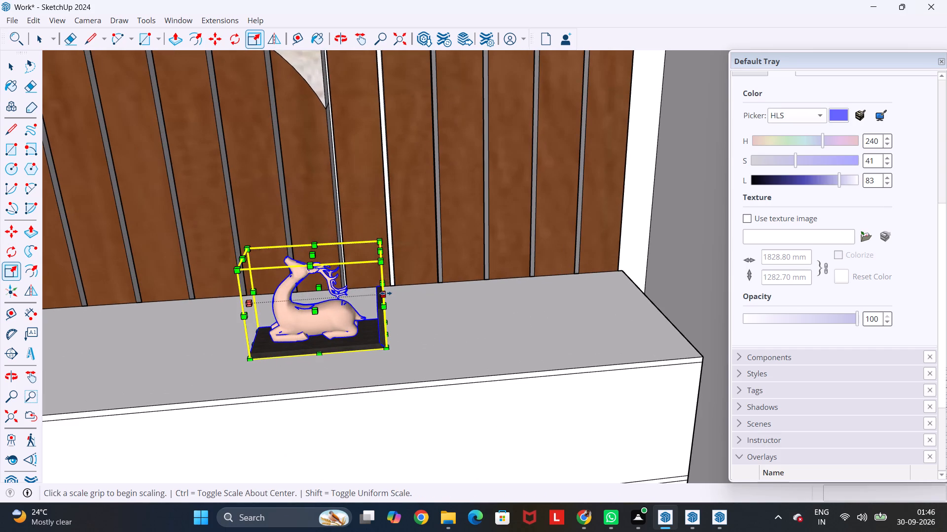
left_click_drag(384, 293, 425, 297)
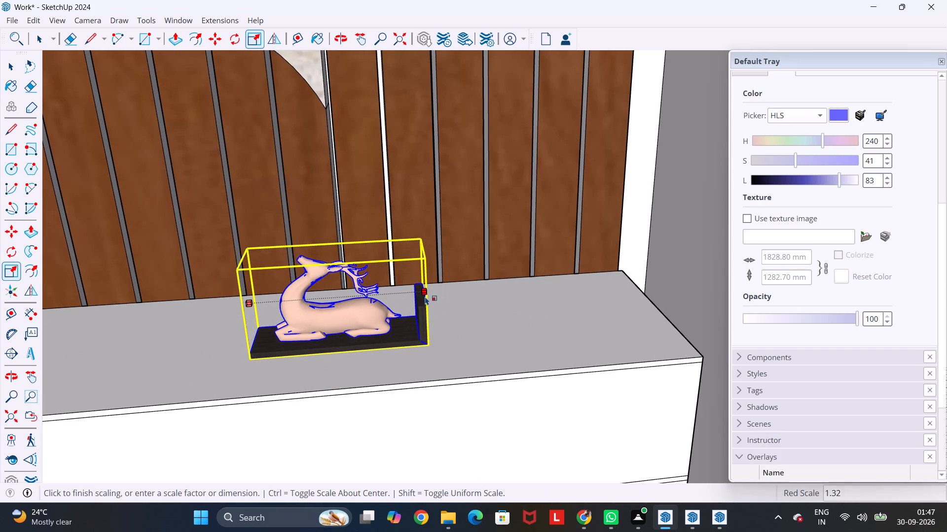
left_click_drag(243, 260, 186, 205)
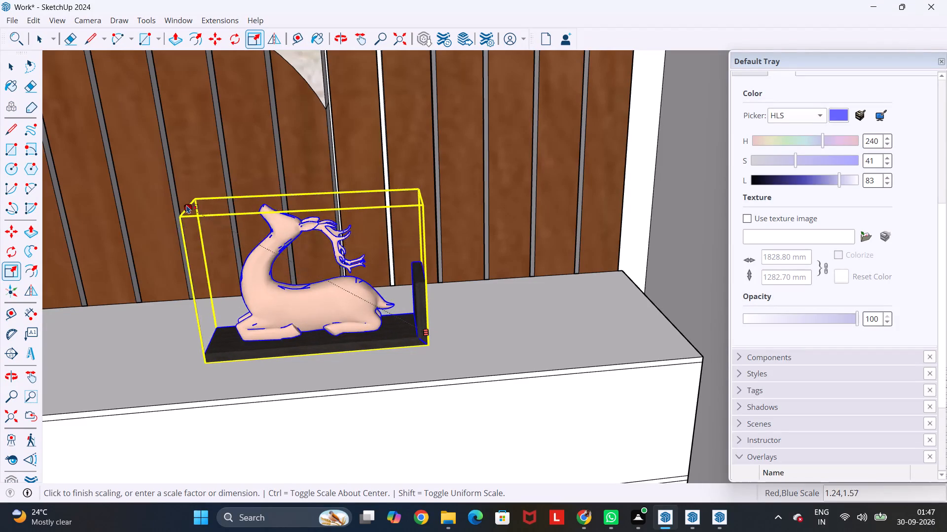
left_click_drag(186, 205, 187, 172)
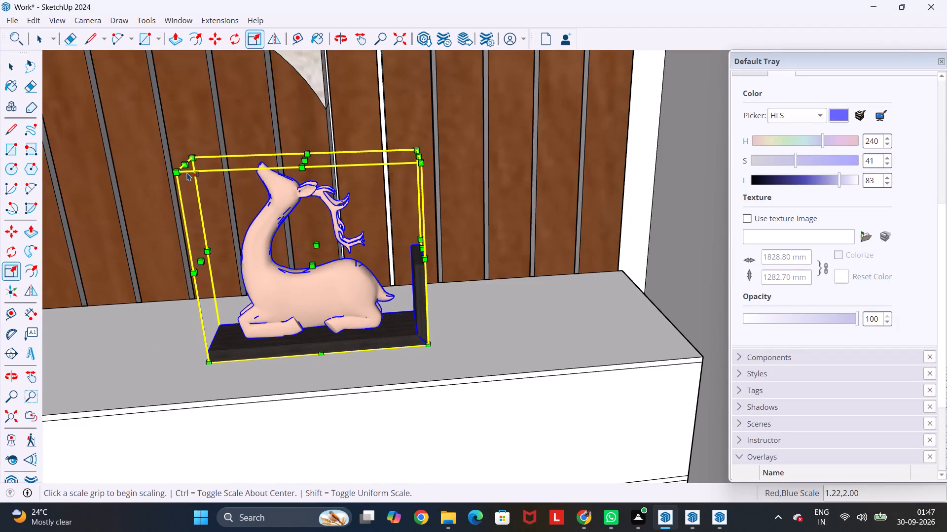
scroll(187, 172, "down", 16)
scroll(229, 238, "down", 3)
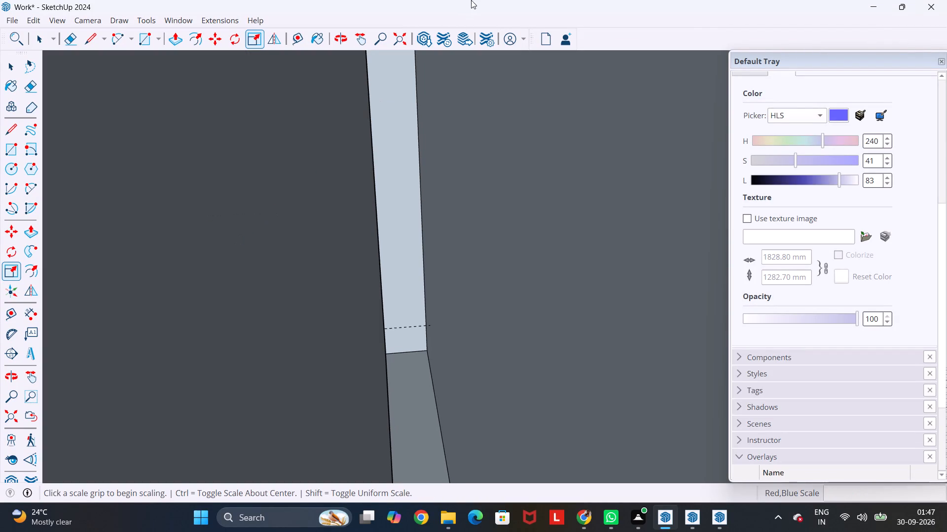
left_click(401, 35)
scroll(436, 118, "down", 1)
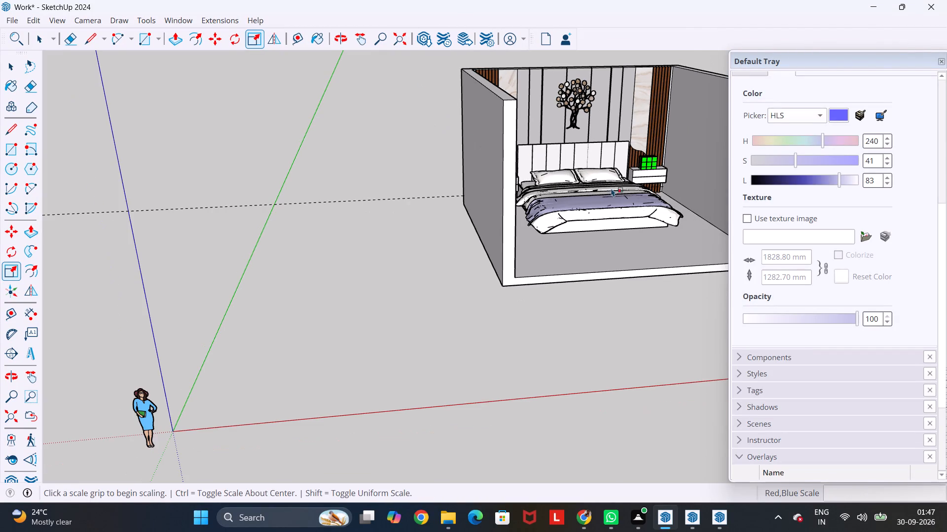
middle_click_drag(617, 189, 536, 186)
triple_click(386, 292)
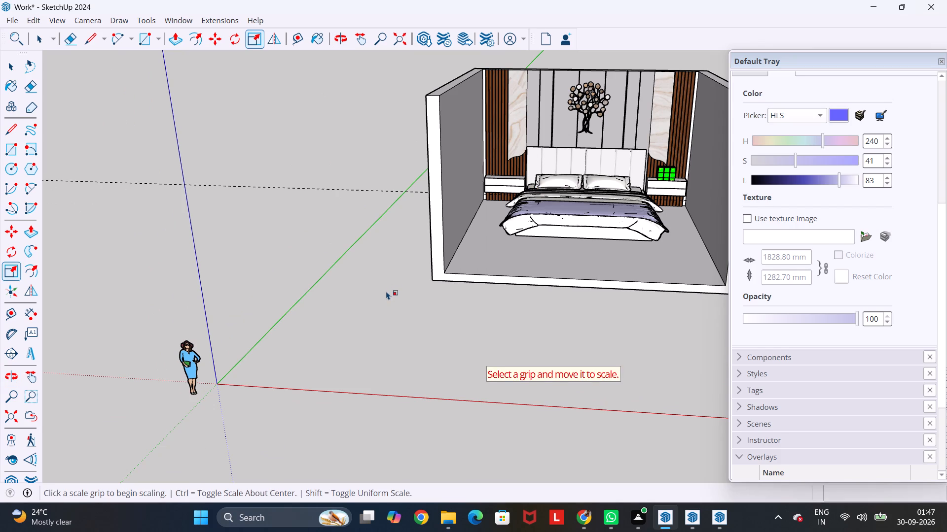
left_click(386, 291)
key("space")
key("space")
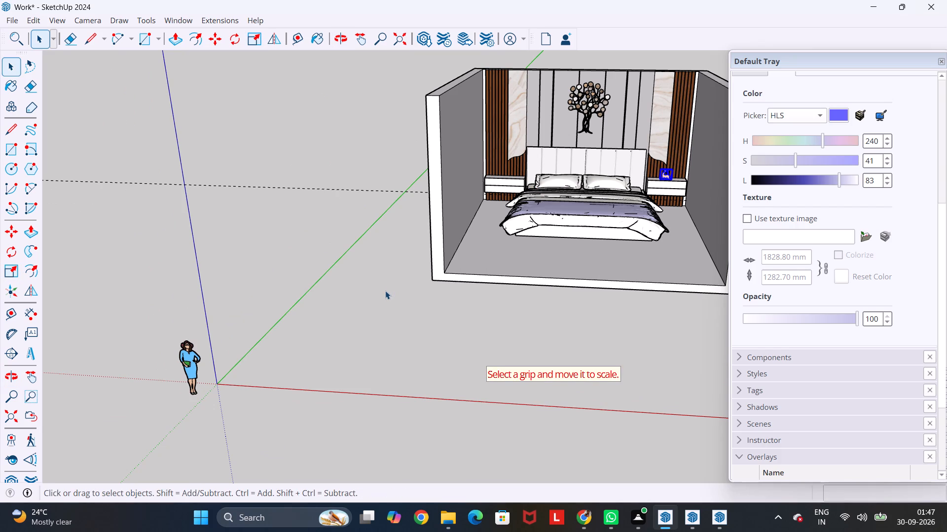
Close the SketchUp window that holds the Estatua+Veado model.
double_click(398, 261)
scroll(746, 194, "up", 6)
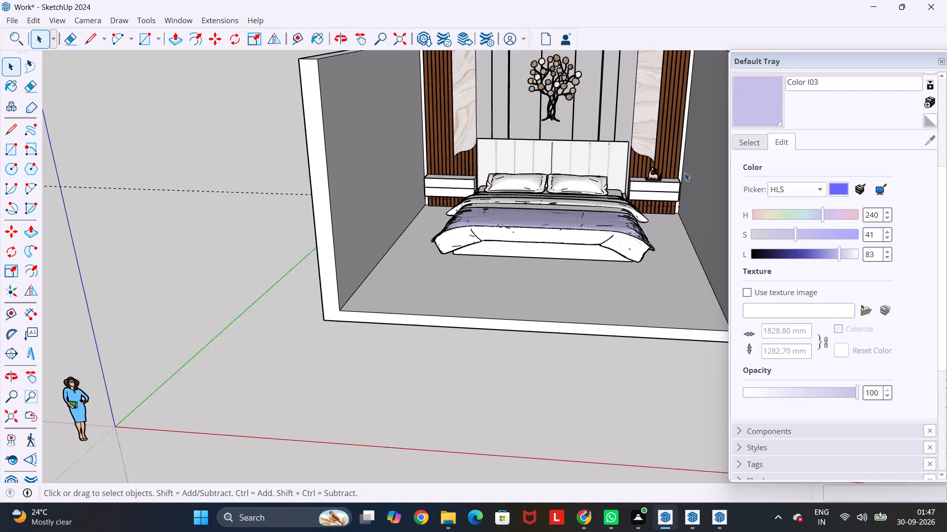
scroll(685, 172, "up", 16)
scroll(658, 165, "down", 5)
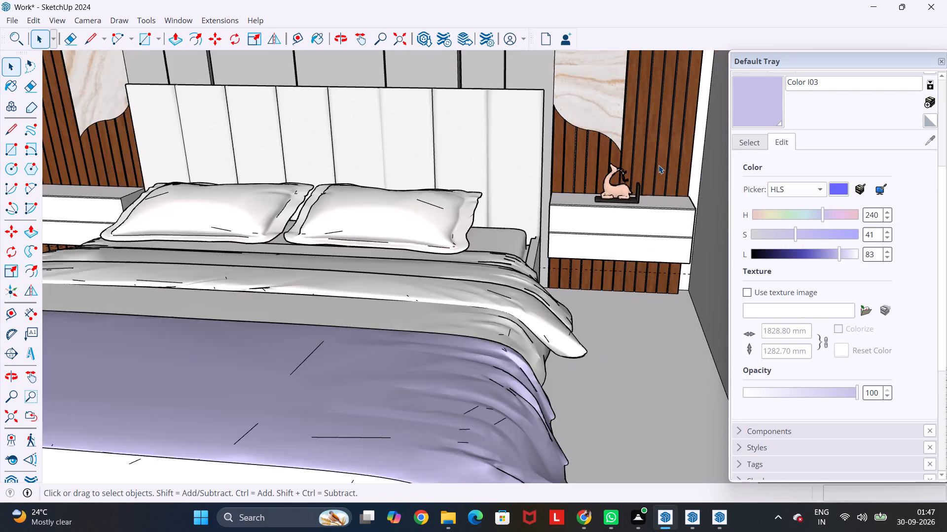
scroll(658, 165, "down", 13)
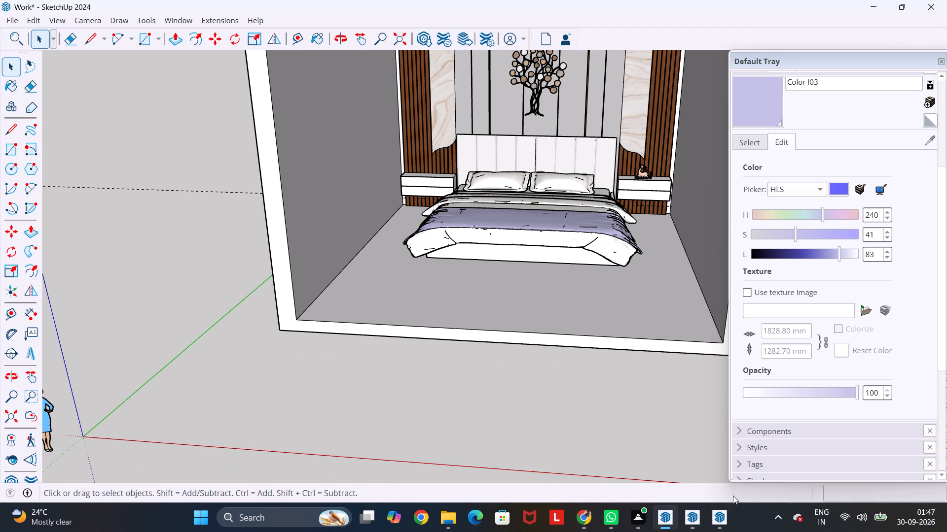
left_click(727, 525)
left_click(592, 278)
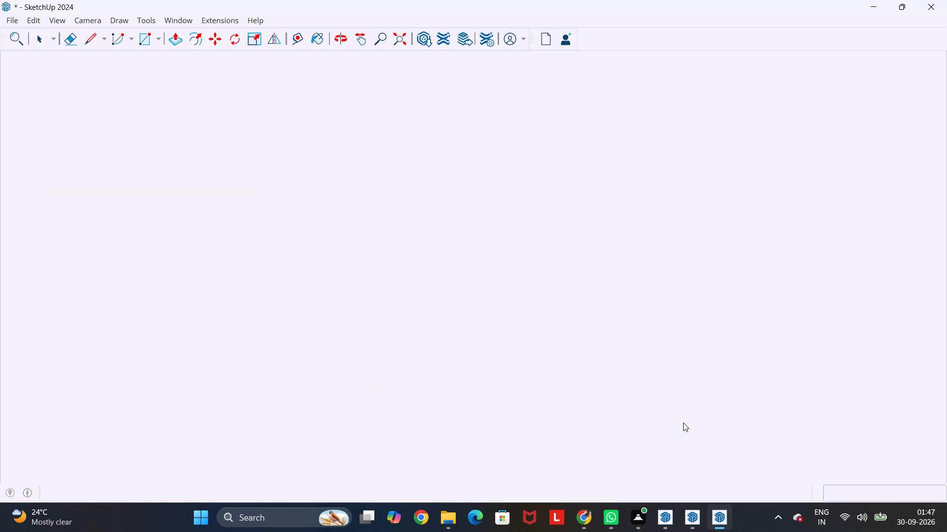
left_click(719, 519)
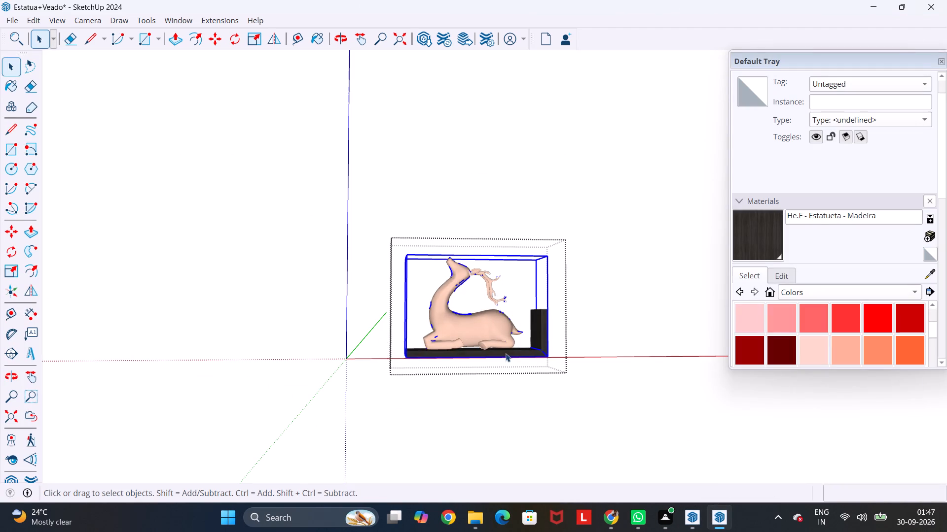
left_click(911, 0)
left_click(869, 10)
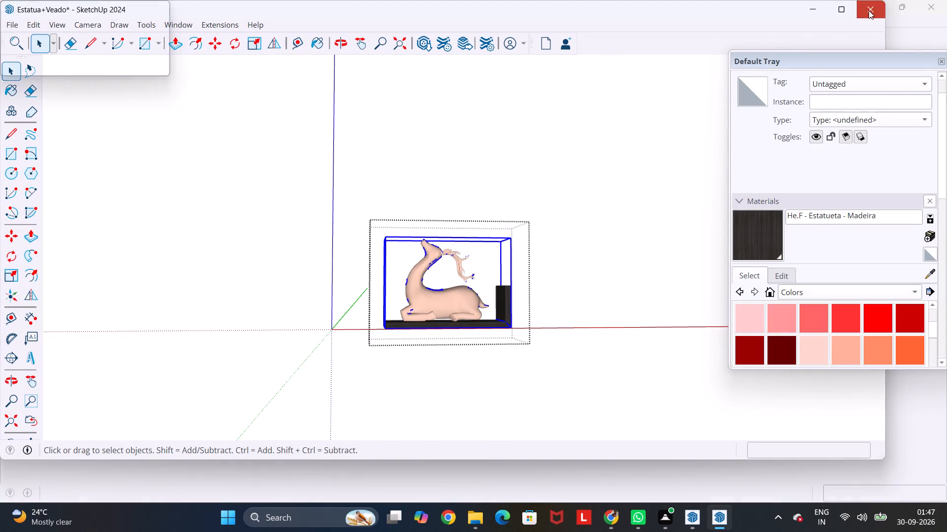
left_click(459, 256)
Copy the bouquet group from the Wildflower+bouquet+with+golden+vase model and paste it into the Work model on top of the empty bedside drawer box.
left_click(441, 245)
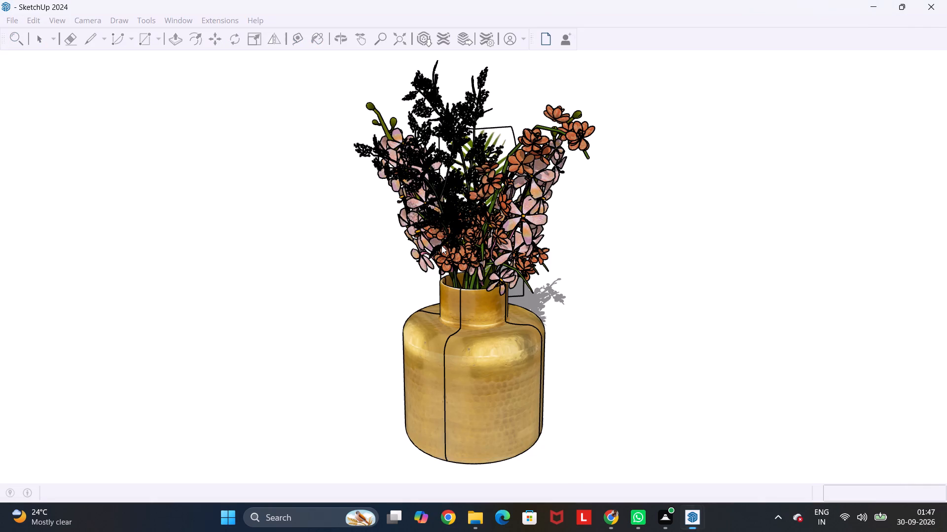
scroll(461, 245, "down", 10)
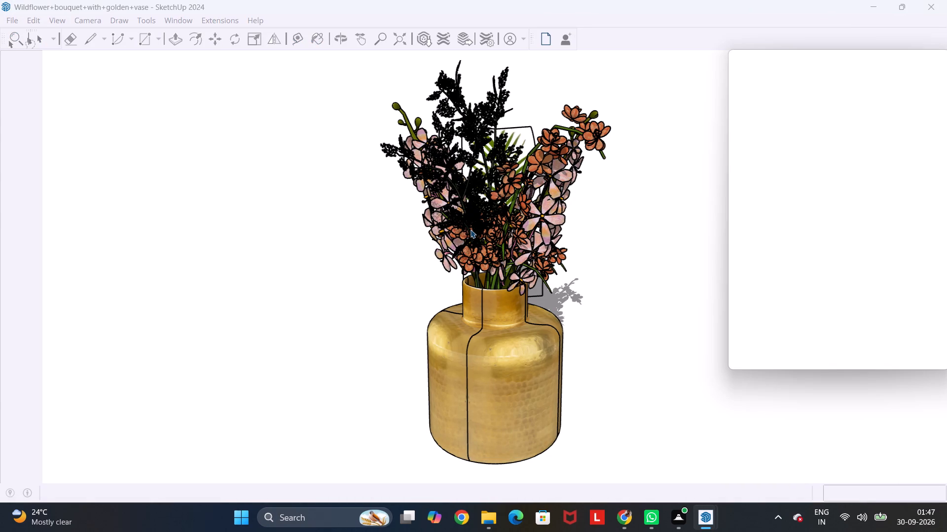
scroll(471, 230, "down", 9)
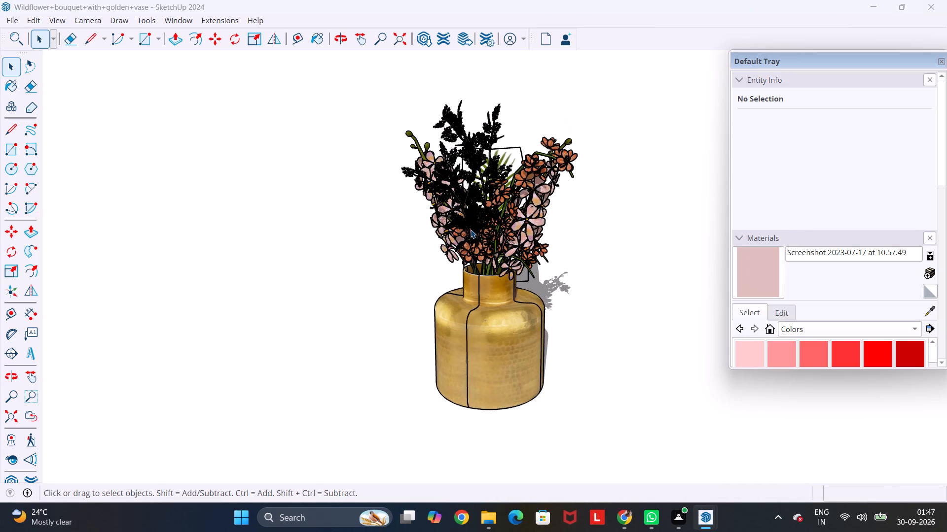
scroll(471, 230, "down", 1)
left_click_drag(578, 105, 370, 378)
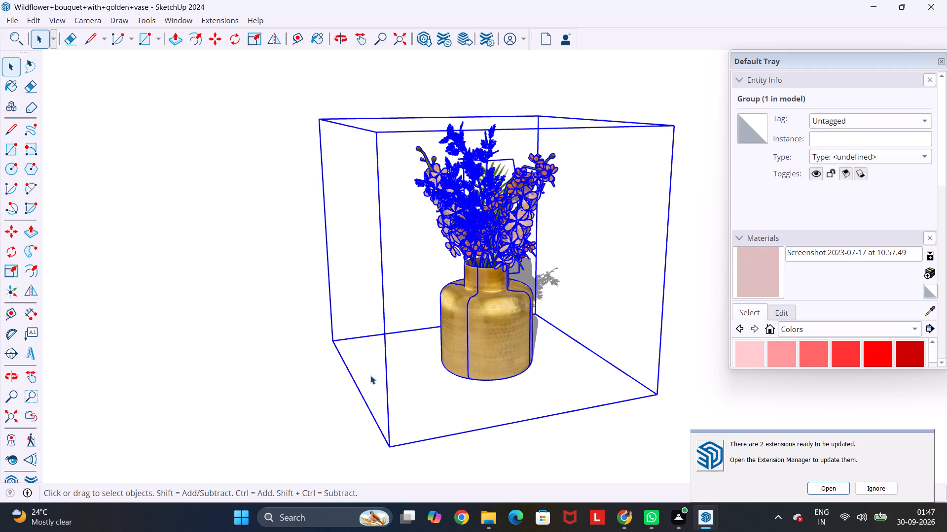
key("ctrl+c")
left_click(702, 518)
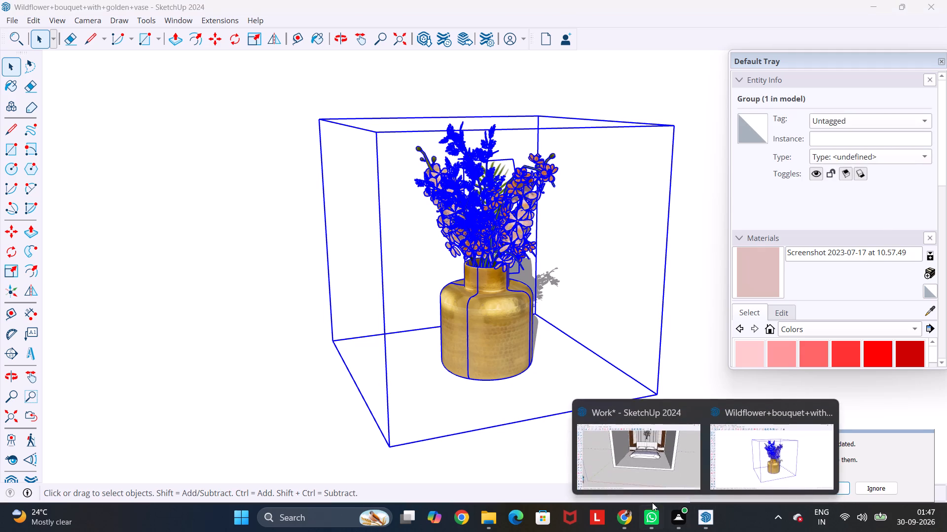
left_click(663, 470)
scroll(497, 166, "up", 6)
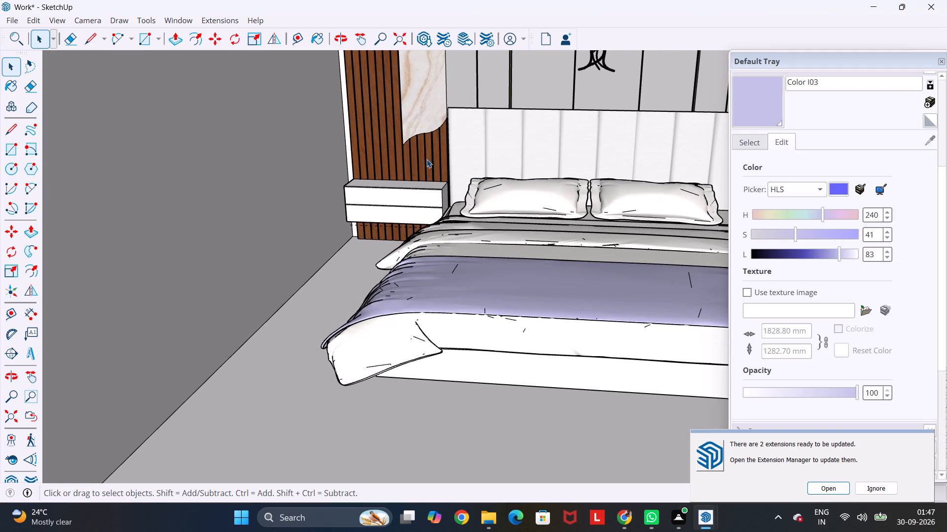
key("ctrl+v")
scroll(423, 162, "up", 4)
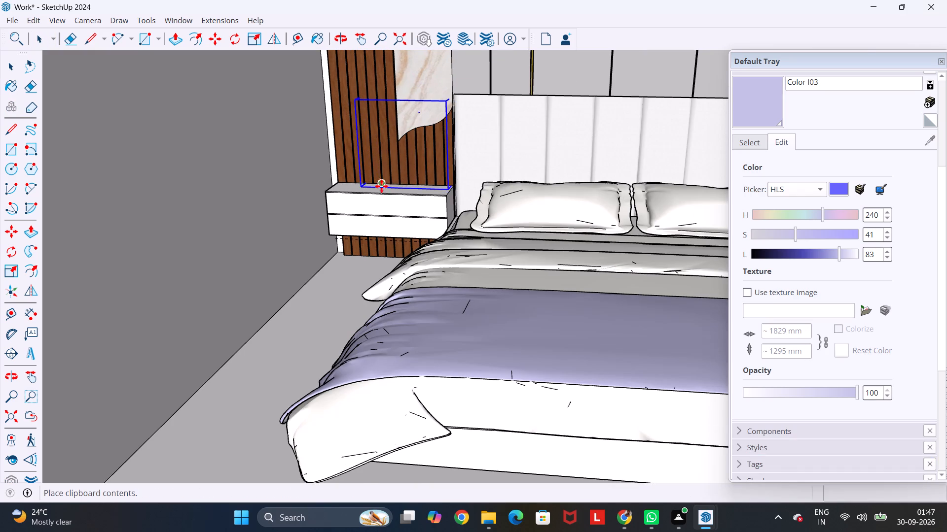
scroll(361, 193, "up", 1)
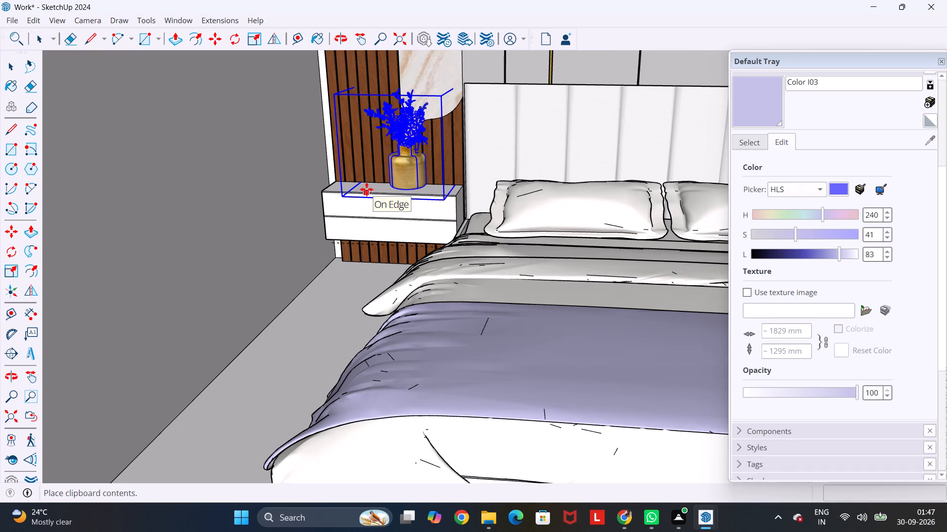
left_click(355, 189)
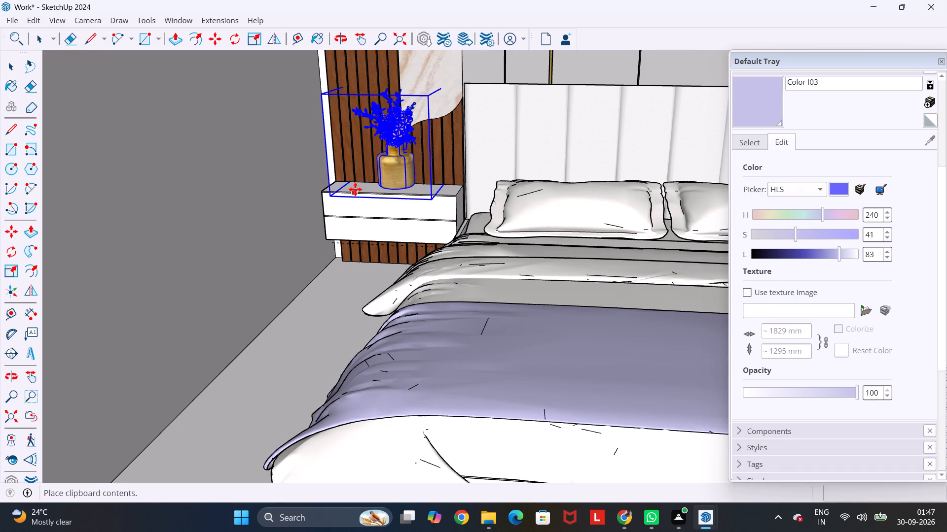
Scale the vase with flowers by about 0.73 along red and 0.67 along blue.
key("s")
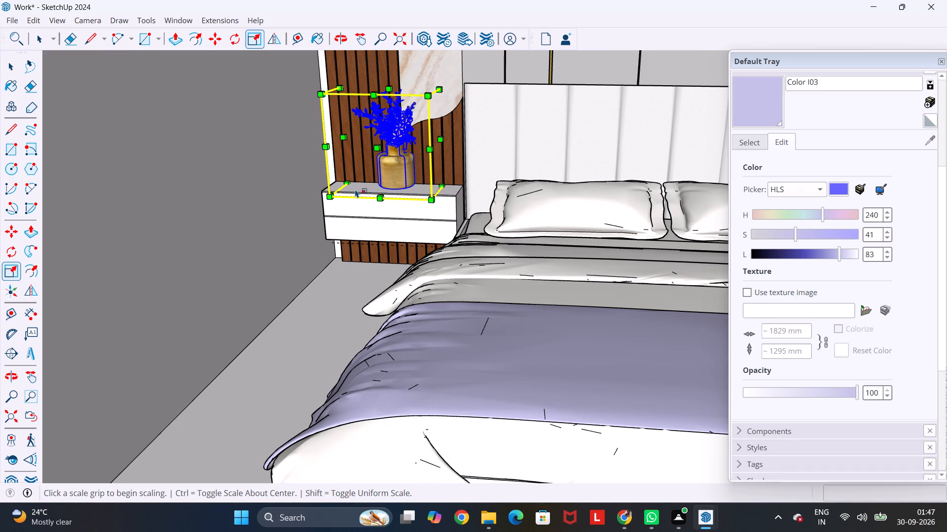
scroll(355, 189, "up", 3)
scroll(358, 67, "down", 5)
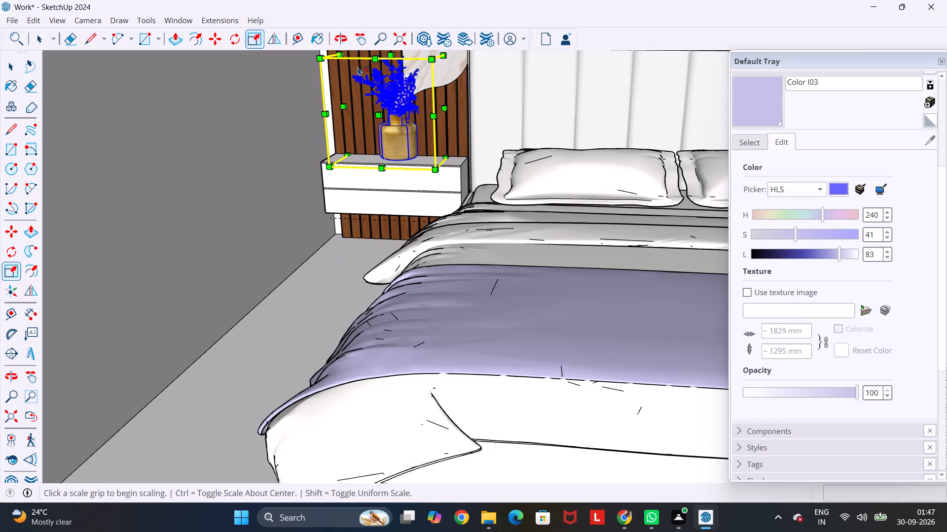
left_click(341, 56)
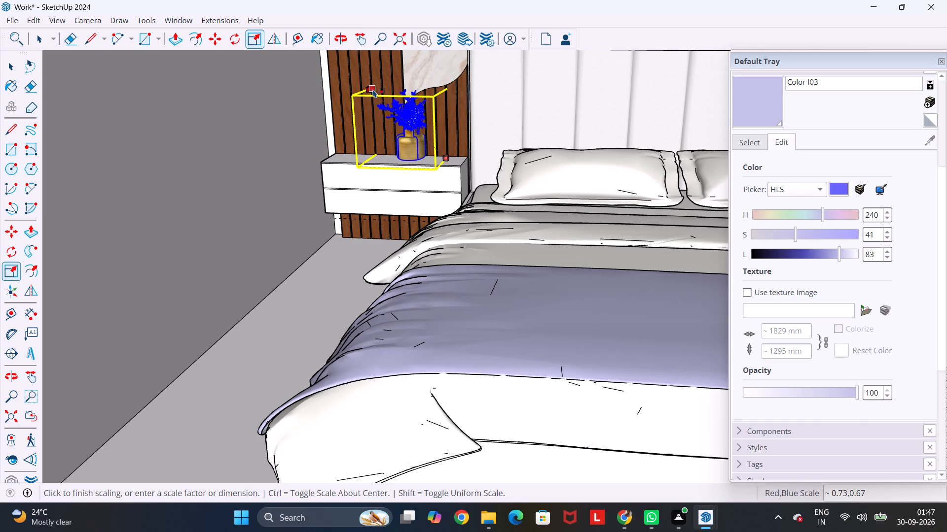
left_click(373, 89)
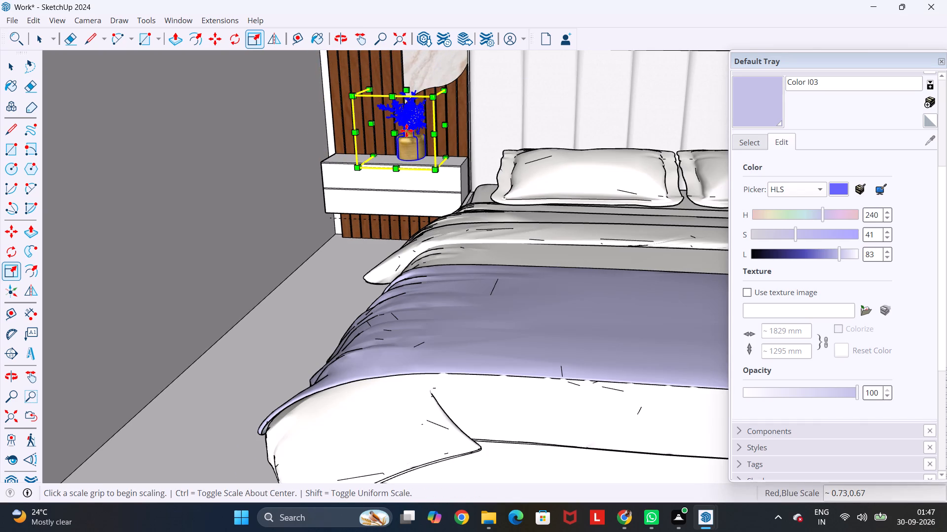
Move the vase with flowers about 4 inches along the drawer box top toward the side wall, and deselect it.
key("m")
scroll(404, 130, "up", 14)
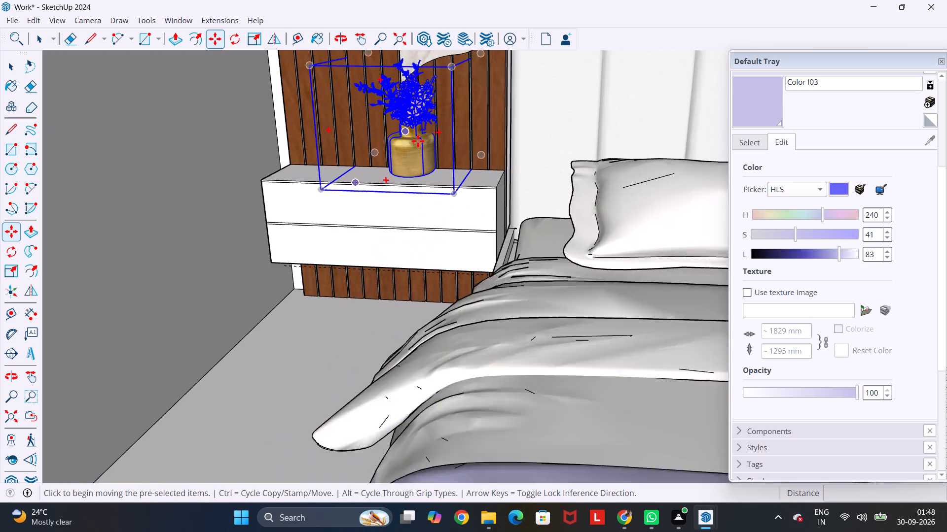
scroll(418, 141, "up", 11)
left_click(406, 167)
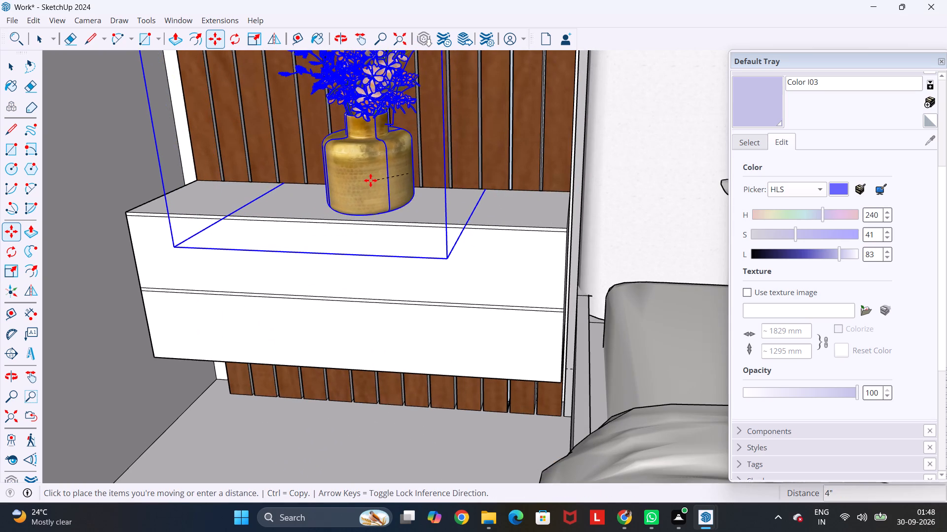
left_click(370, 180)
scroll(371, 180, "down", 12)
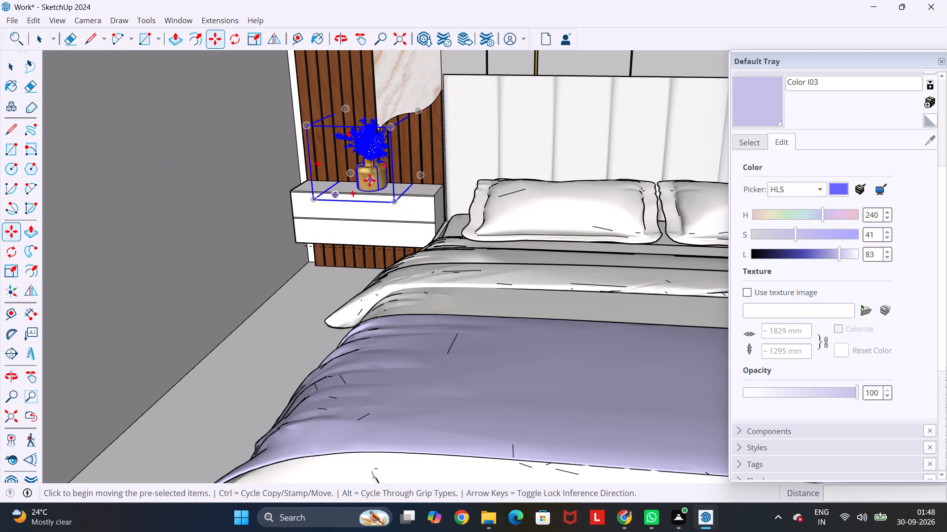
key("space")
scroll(321, 128, "down", 11)
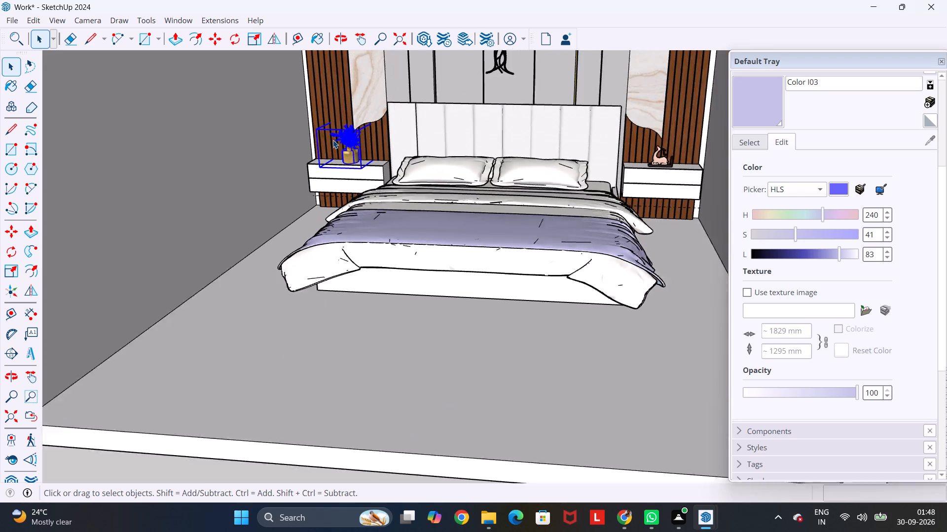
scroll(333, 140, "down", 7)
left_click(272, 305)
Examine the vase on the drawer box up close and from other angles, and its fit in the whole room.
scroll(366, 89, "up", 8)
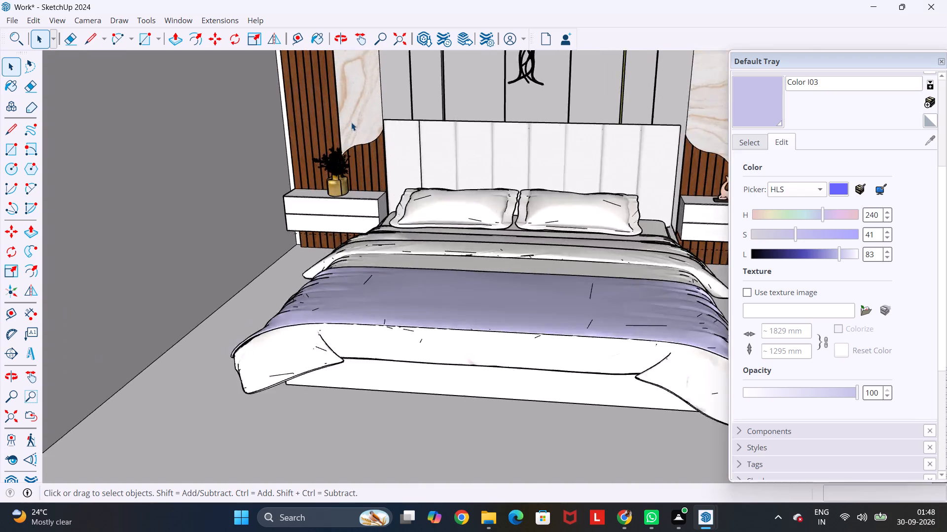
scroll(351, 122, "up", 9)
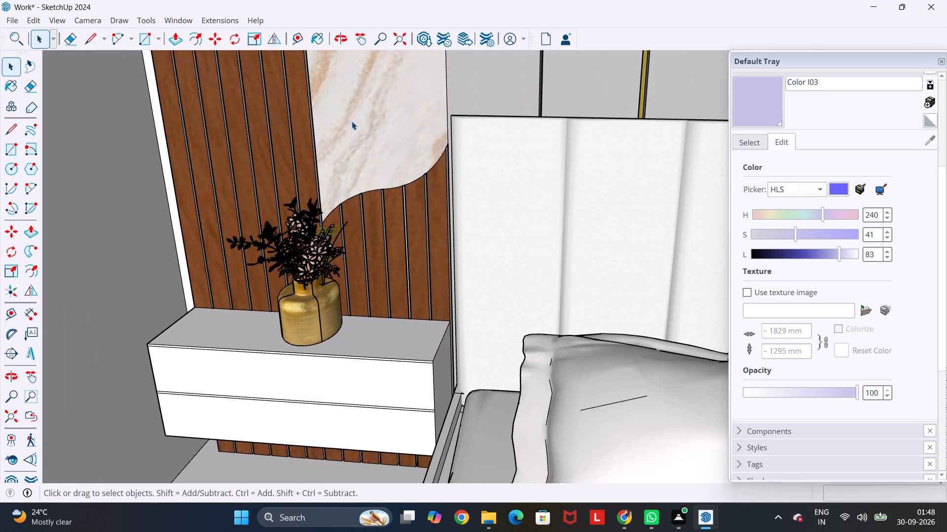
scroll(352, 121, "down", 12)
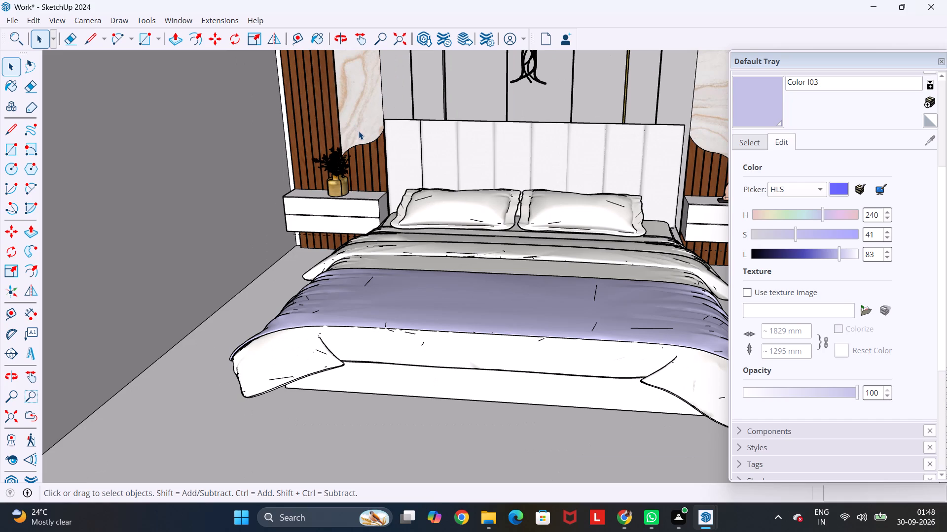
middle_click_drag(359, 131, 391, 116)
scroll(391, 116, "up", 3)
scroll(360, 161, "up", 3)
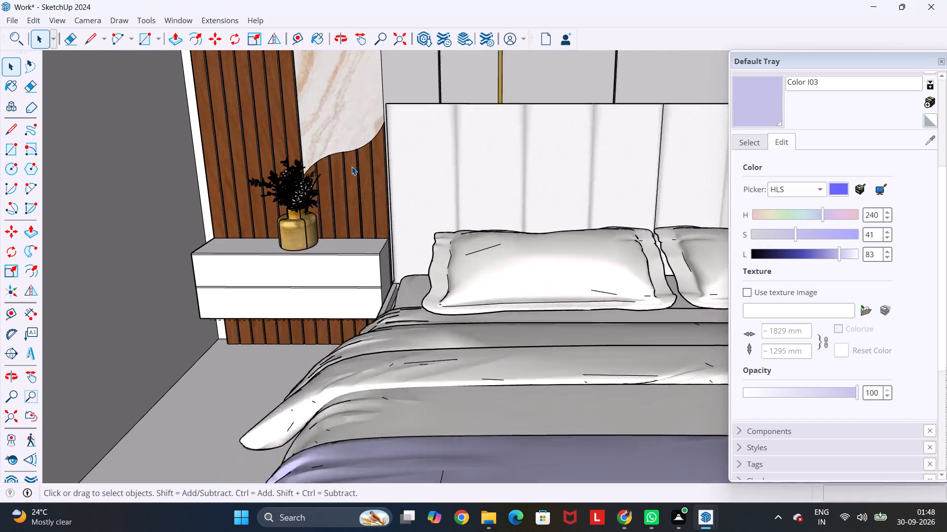
scroll(352, 166, "up", 2)
scroll(331, 215, "up", 5)
scroll(288, 115, "up", 4)
middle_click_drag(294, 117, 355, 142)
scroll(355, 142, "down", 16)
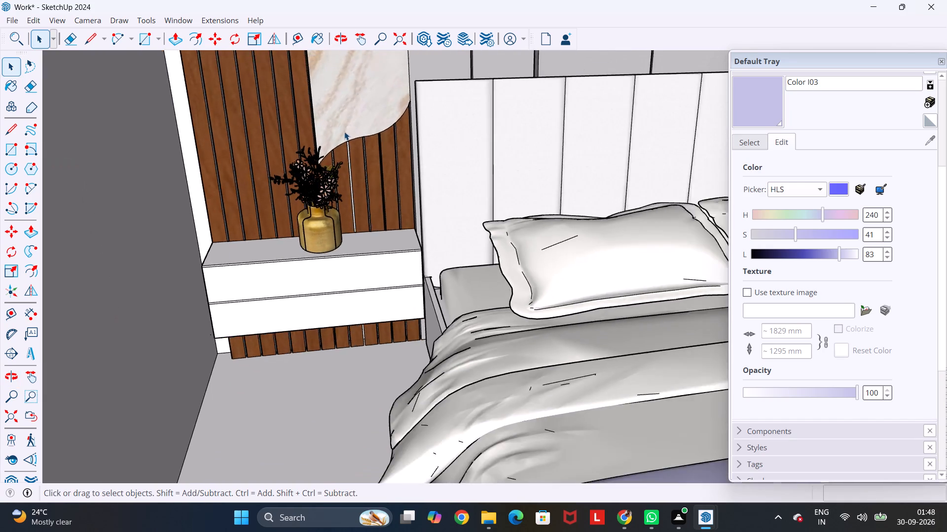
scroll(344, 132, "down", 3)
scroll(418, 159, "down", 12)
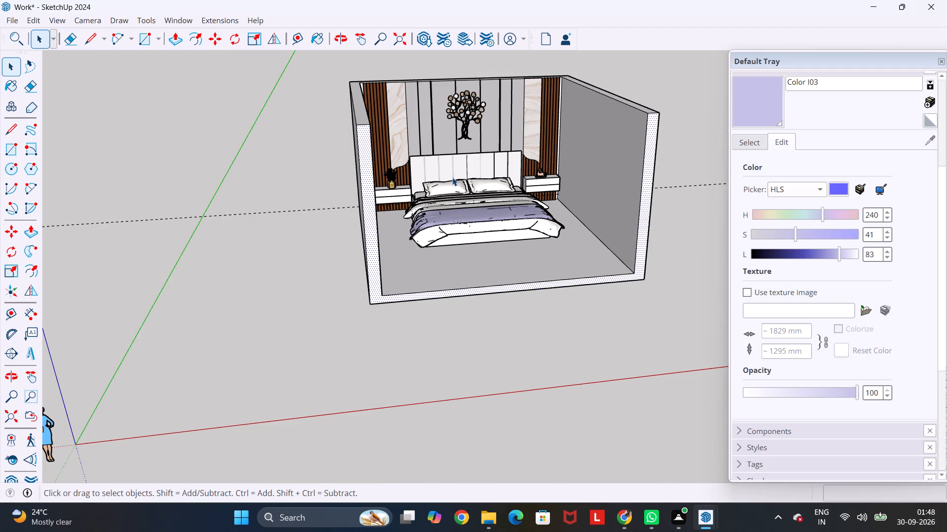
Save the Work model.
key("ctrl+s")
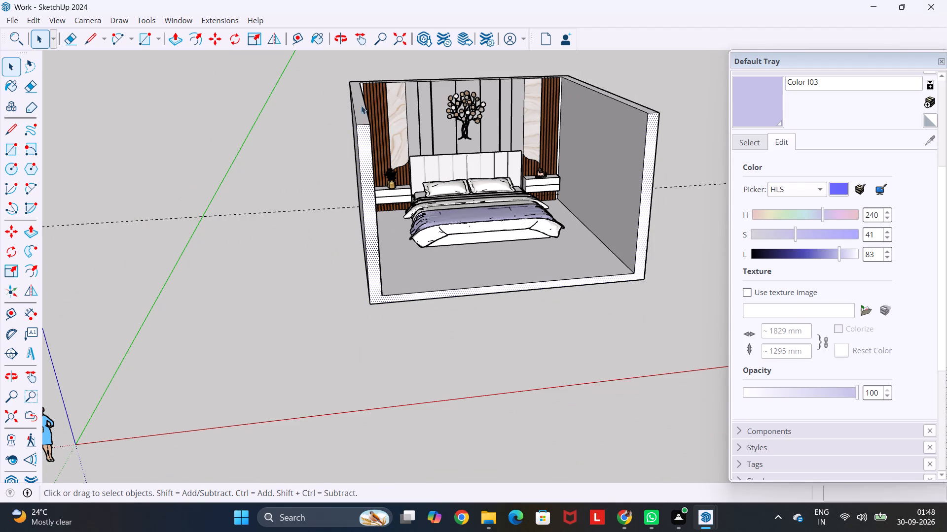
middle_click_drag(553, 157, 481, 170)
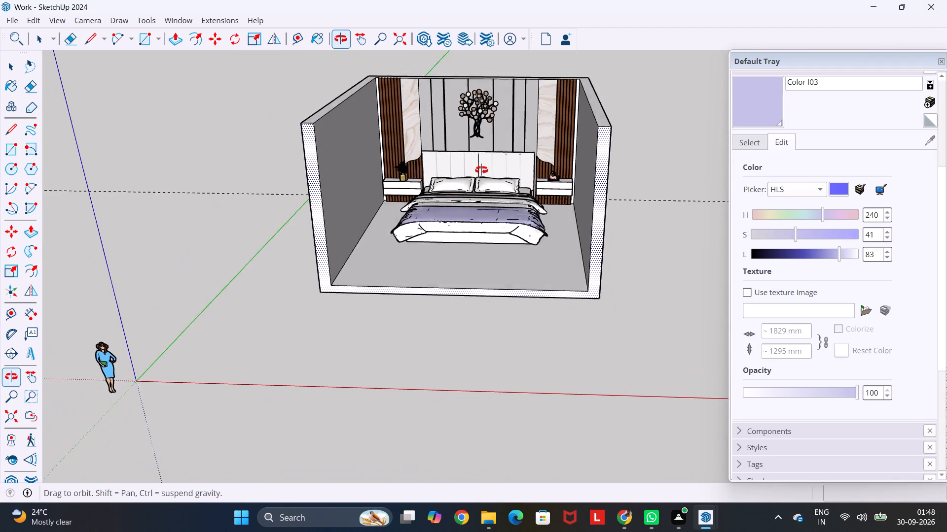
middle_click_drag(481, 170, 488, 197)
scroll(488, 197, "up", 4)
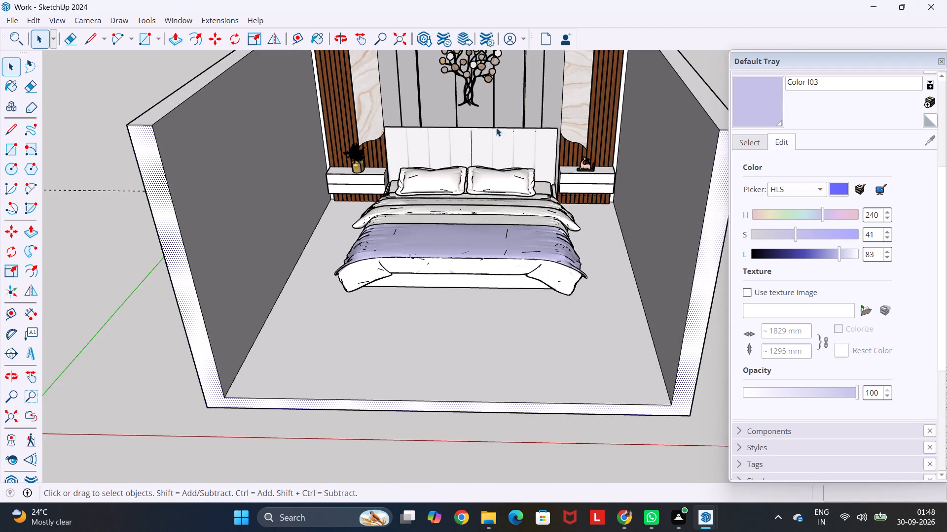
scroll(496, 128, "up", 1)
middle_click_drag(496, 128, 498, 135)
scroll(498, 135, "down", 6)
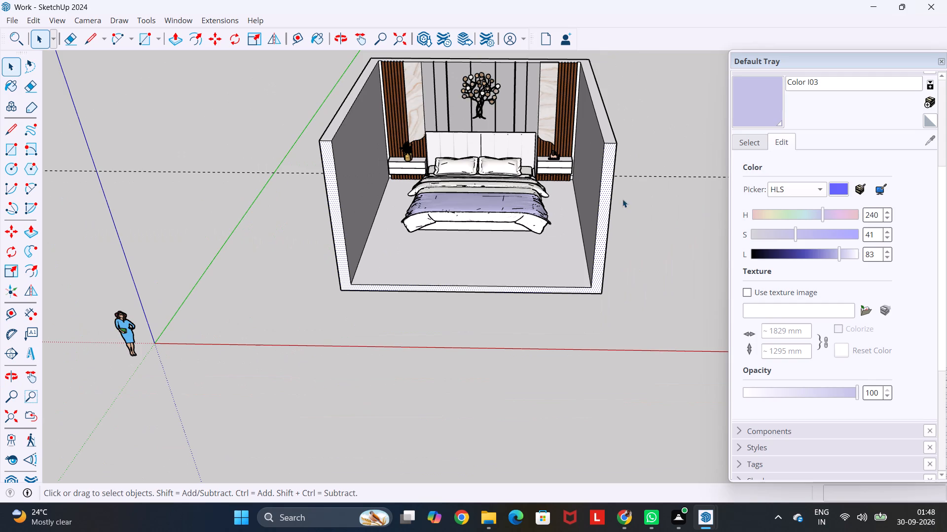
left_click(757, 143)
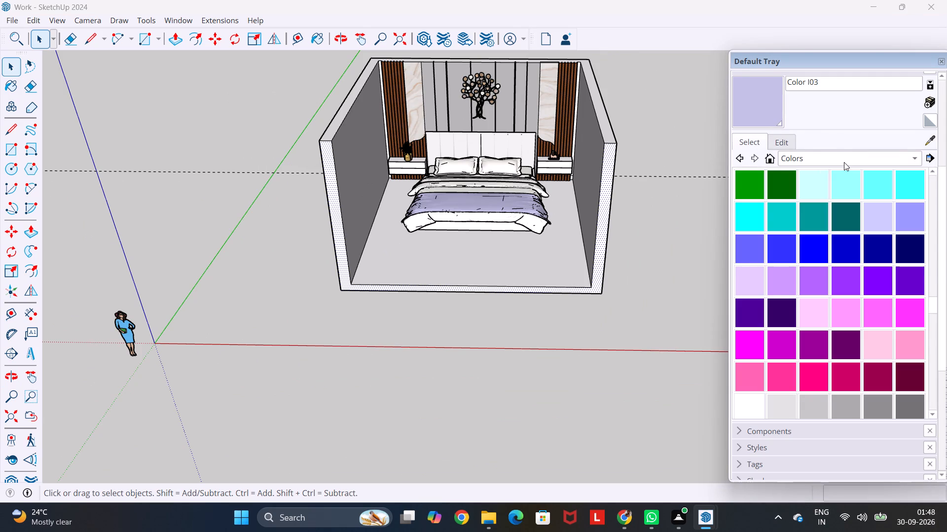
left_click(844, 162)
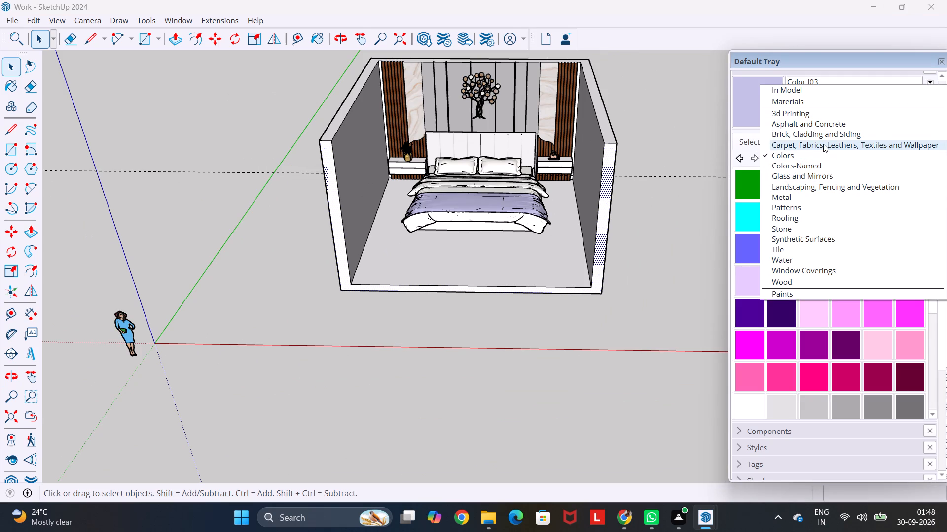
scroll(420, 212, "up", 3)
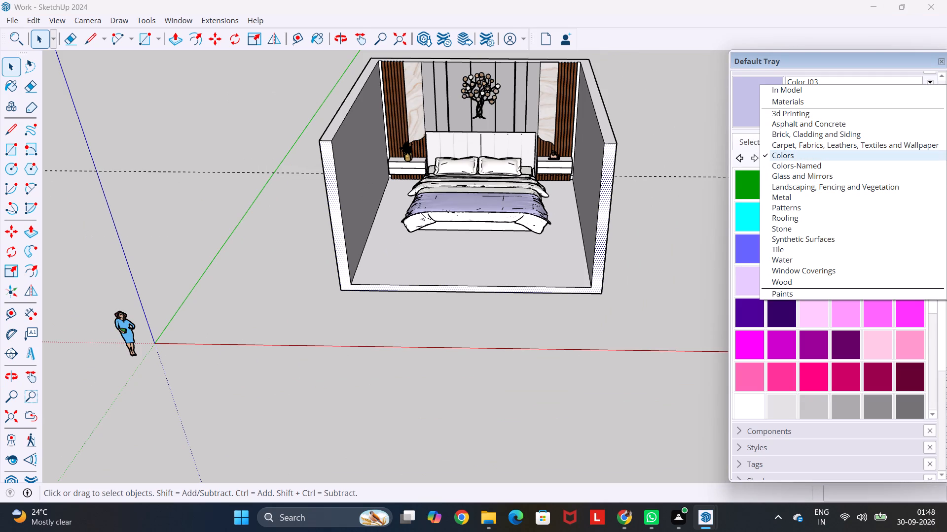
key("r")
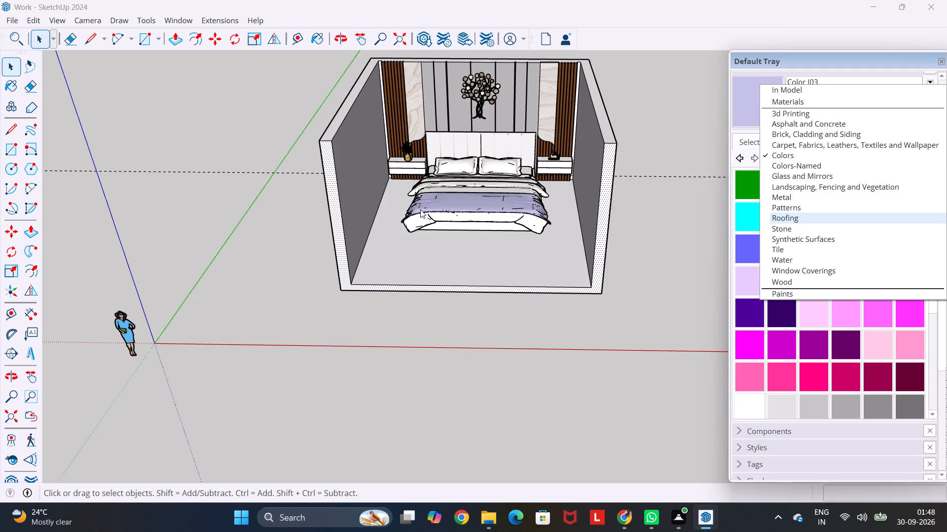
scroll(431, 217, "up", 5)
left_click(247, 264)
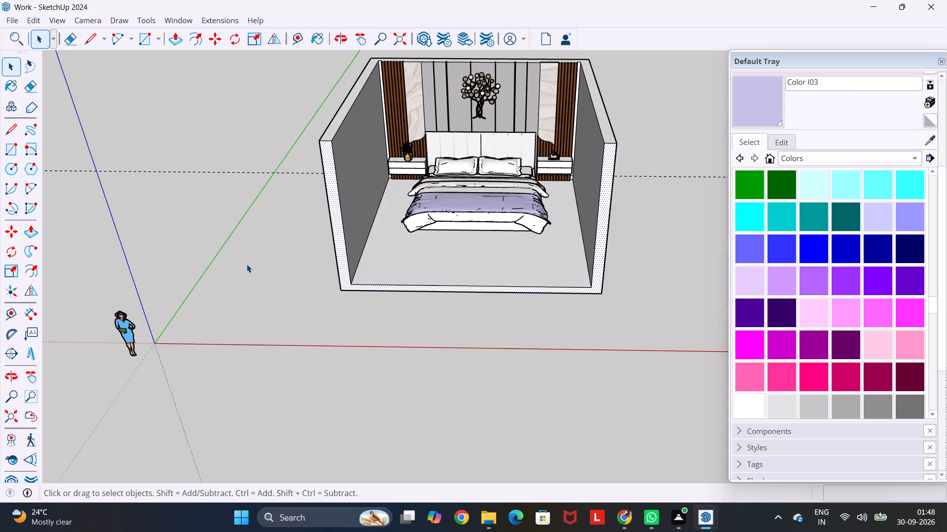
Draw a floor rectangle about 13' 4" by 7' 4" under the bed, extending past its sides and foot.
key("r")
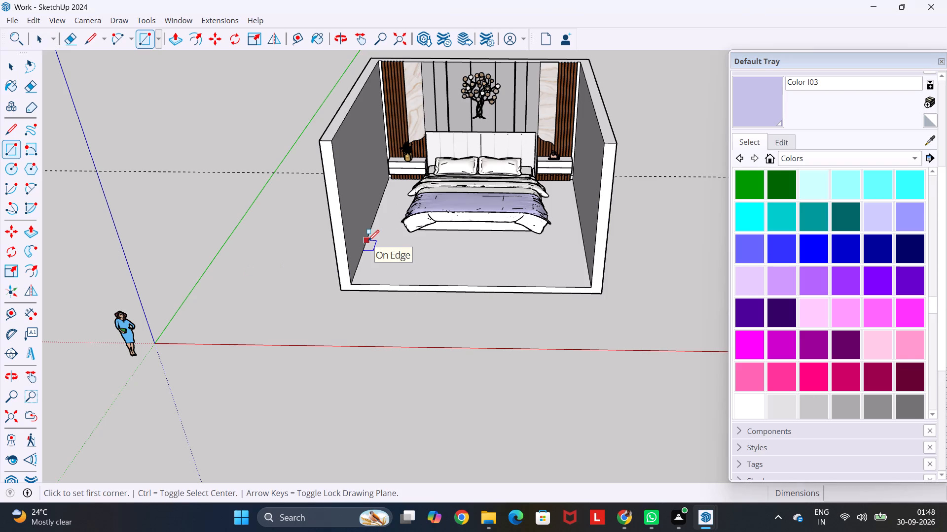
scroll(435, 214, "up", 5)
scroll(383, 202, "up", 5)
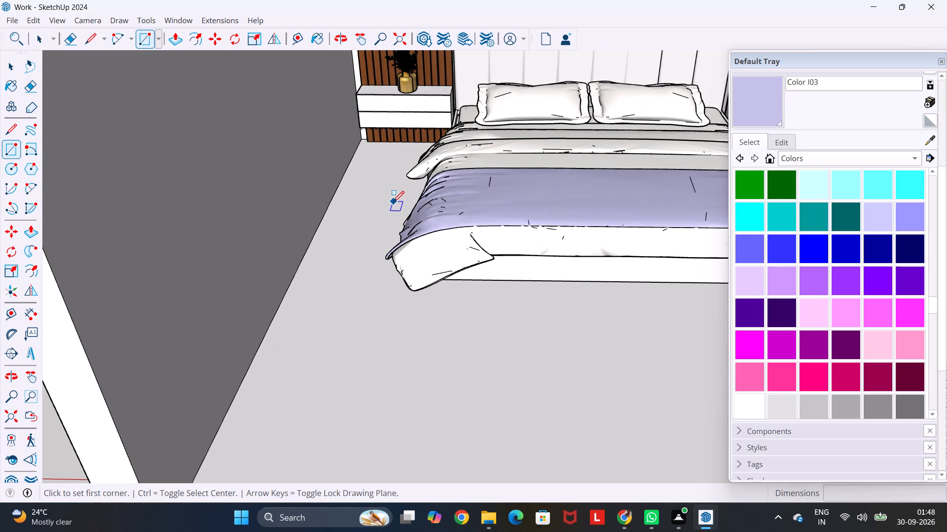
scroll(397, 183, "down", 6)
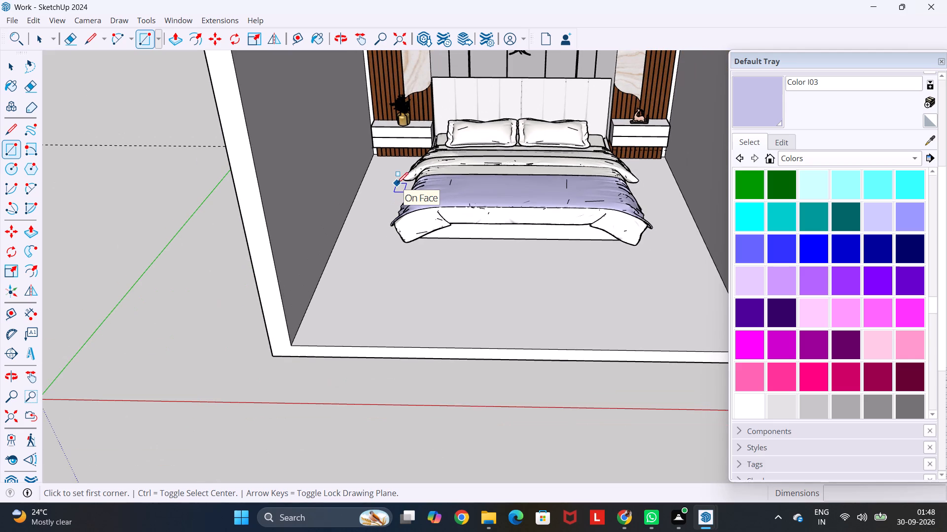
left_click(397, 183)
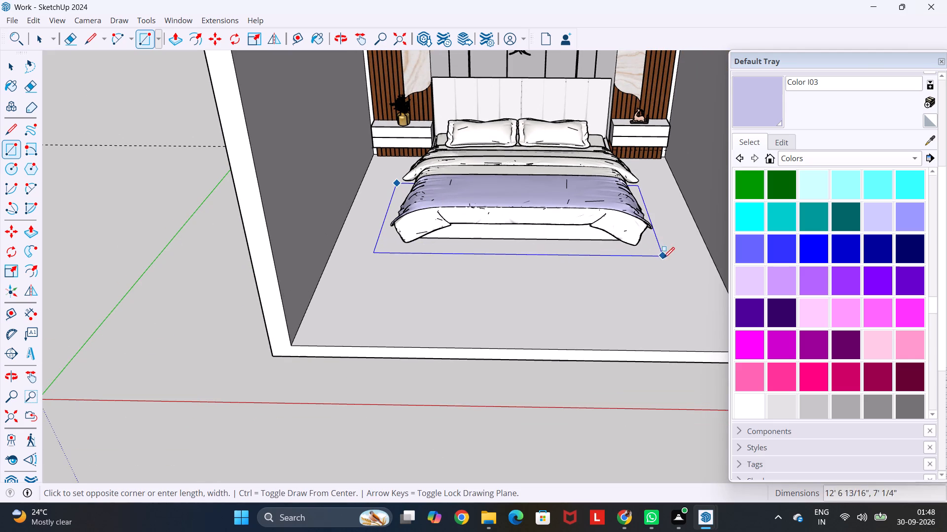
left_click(682, 260)
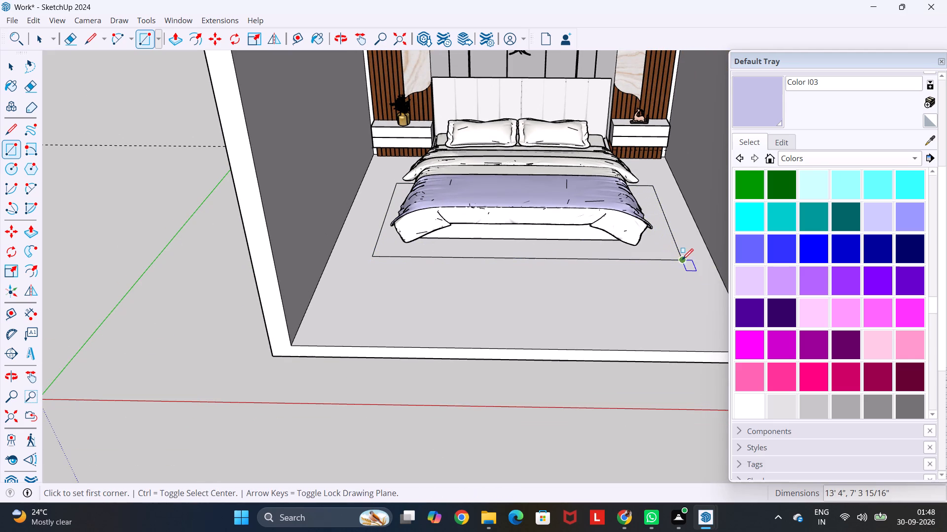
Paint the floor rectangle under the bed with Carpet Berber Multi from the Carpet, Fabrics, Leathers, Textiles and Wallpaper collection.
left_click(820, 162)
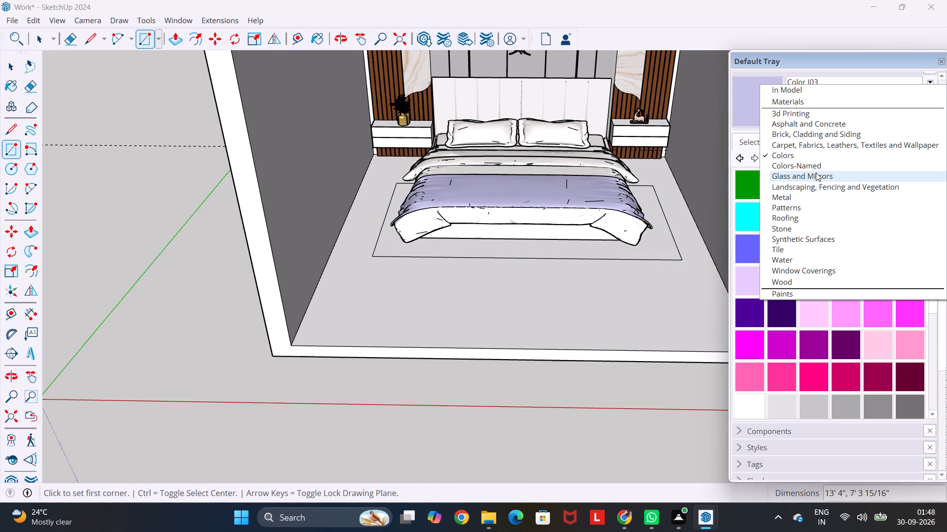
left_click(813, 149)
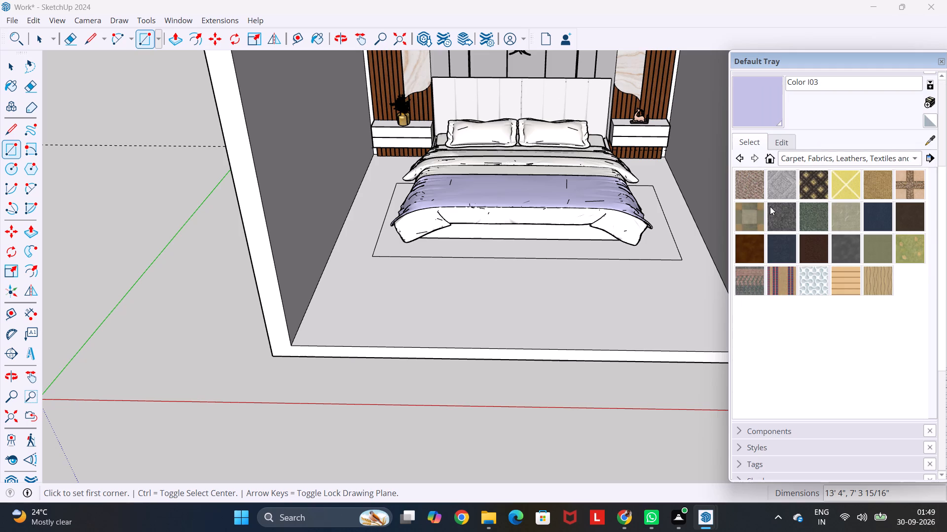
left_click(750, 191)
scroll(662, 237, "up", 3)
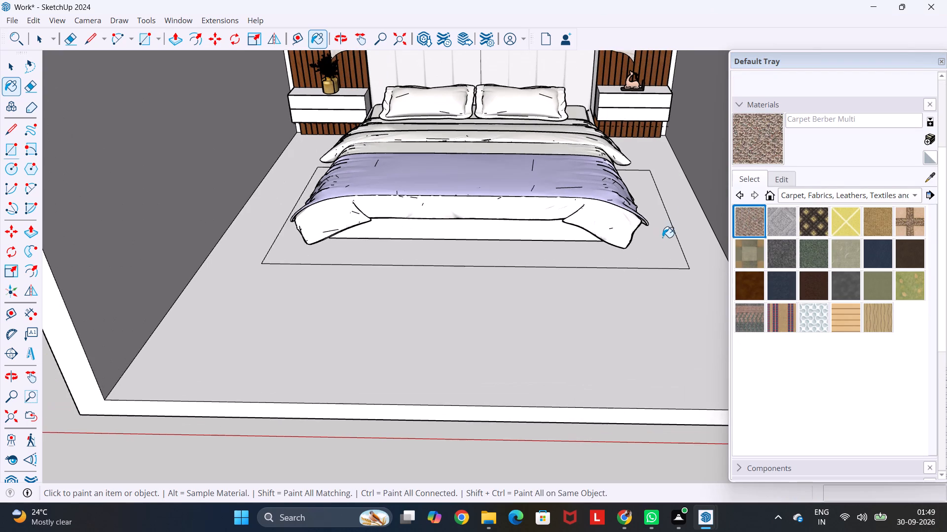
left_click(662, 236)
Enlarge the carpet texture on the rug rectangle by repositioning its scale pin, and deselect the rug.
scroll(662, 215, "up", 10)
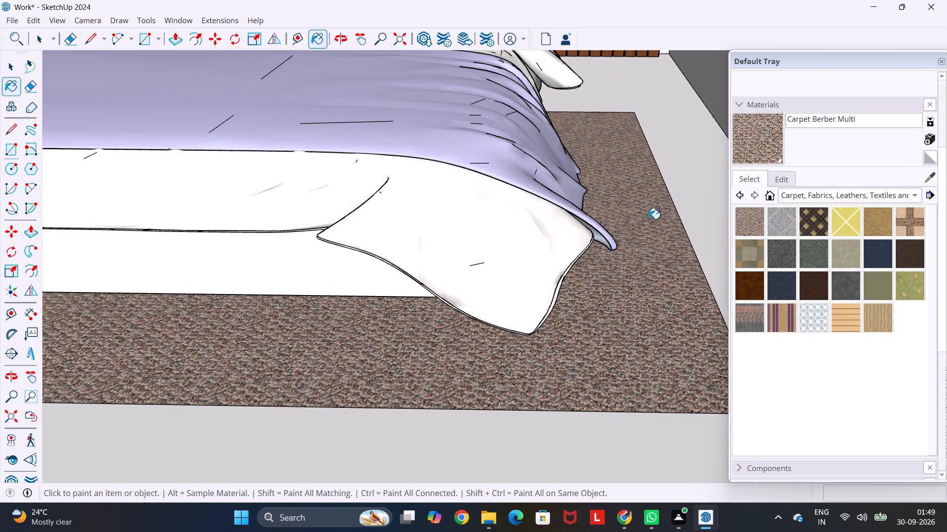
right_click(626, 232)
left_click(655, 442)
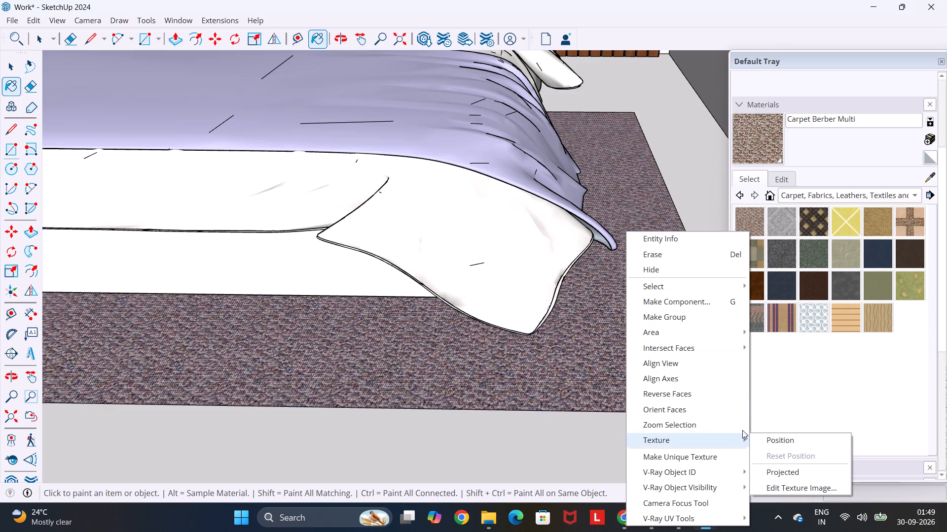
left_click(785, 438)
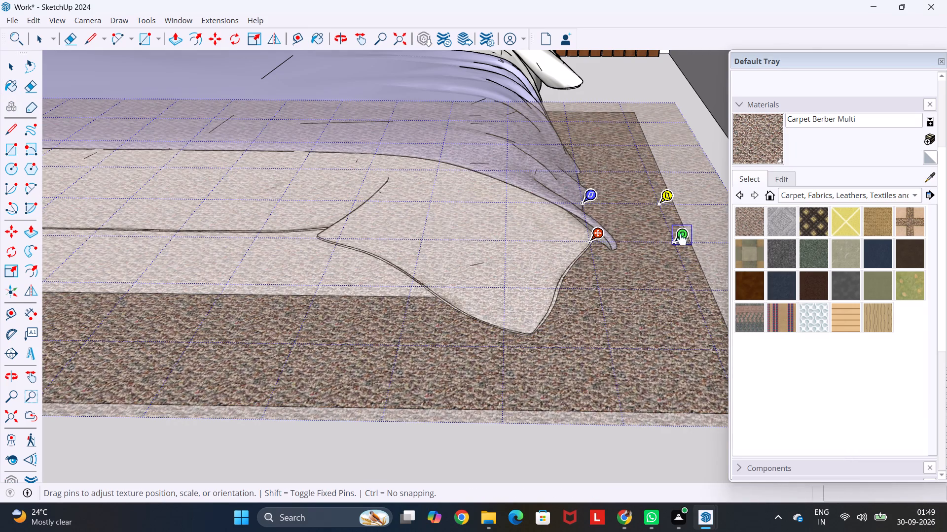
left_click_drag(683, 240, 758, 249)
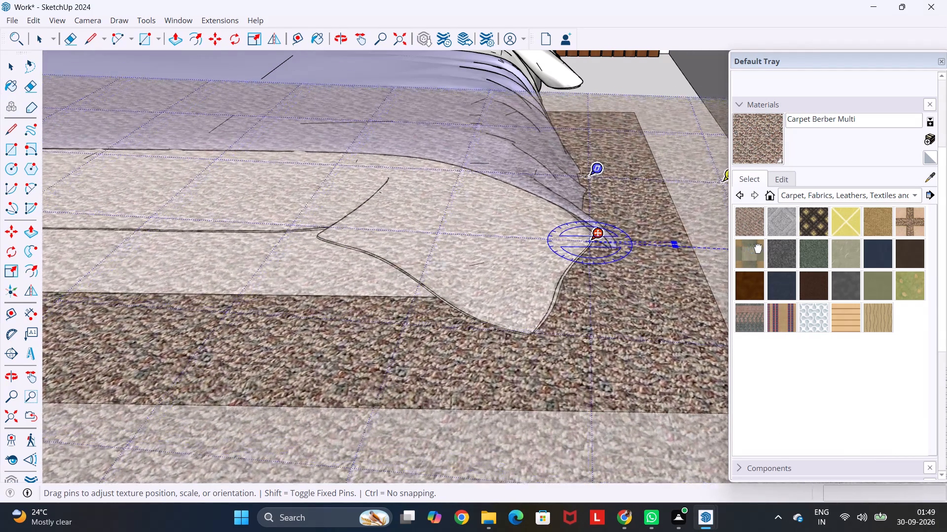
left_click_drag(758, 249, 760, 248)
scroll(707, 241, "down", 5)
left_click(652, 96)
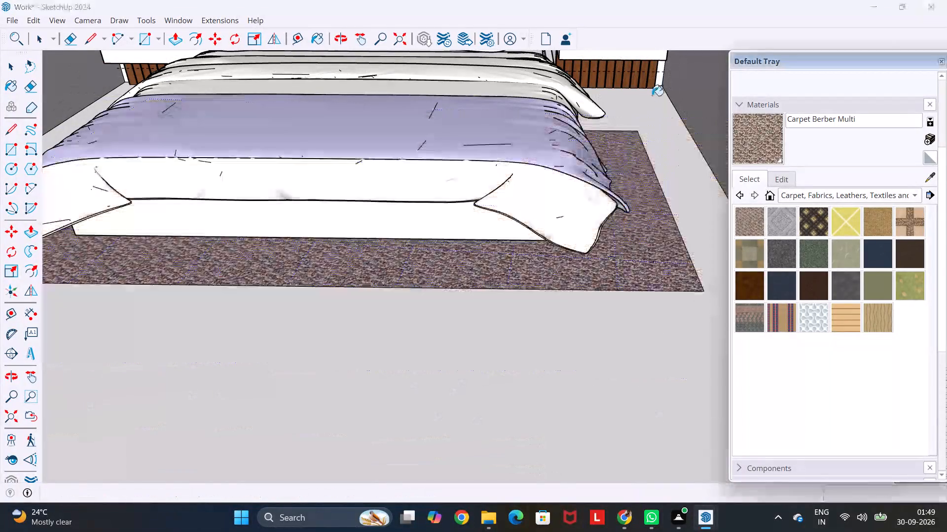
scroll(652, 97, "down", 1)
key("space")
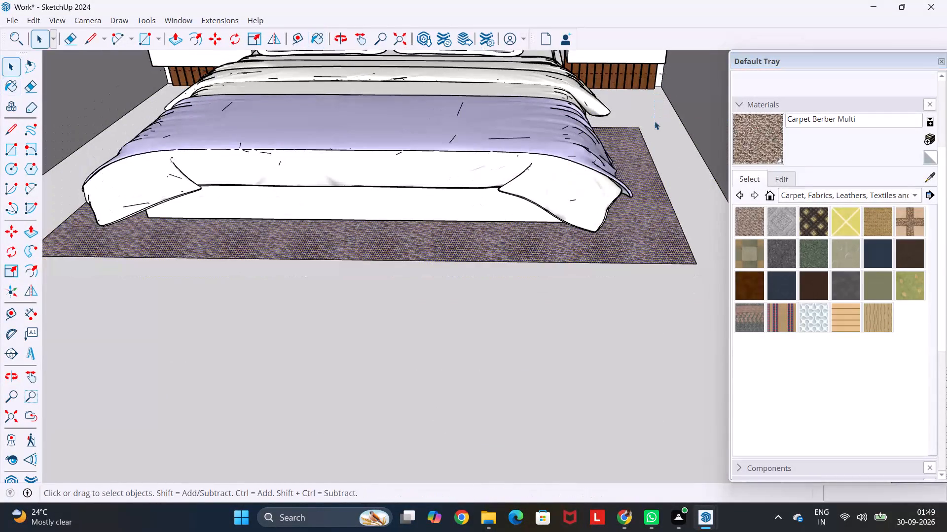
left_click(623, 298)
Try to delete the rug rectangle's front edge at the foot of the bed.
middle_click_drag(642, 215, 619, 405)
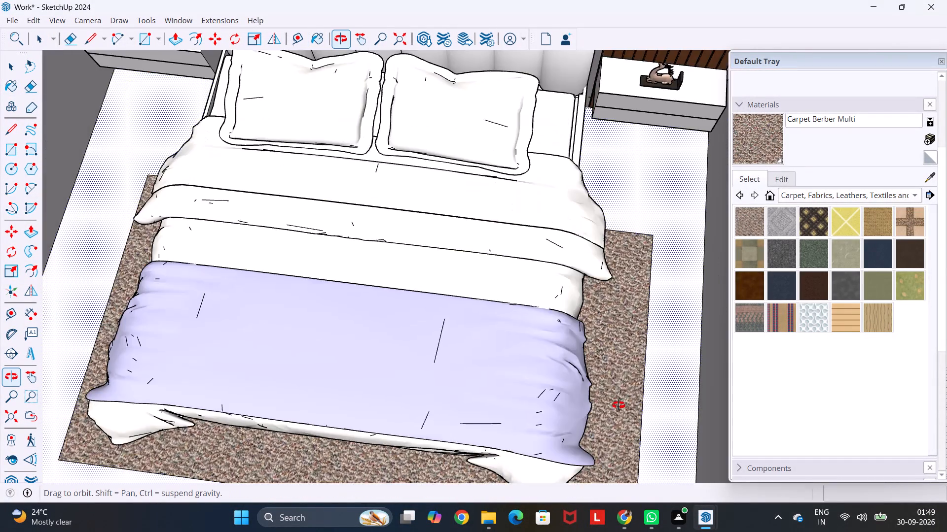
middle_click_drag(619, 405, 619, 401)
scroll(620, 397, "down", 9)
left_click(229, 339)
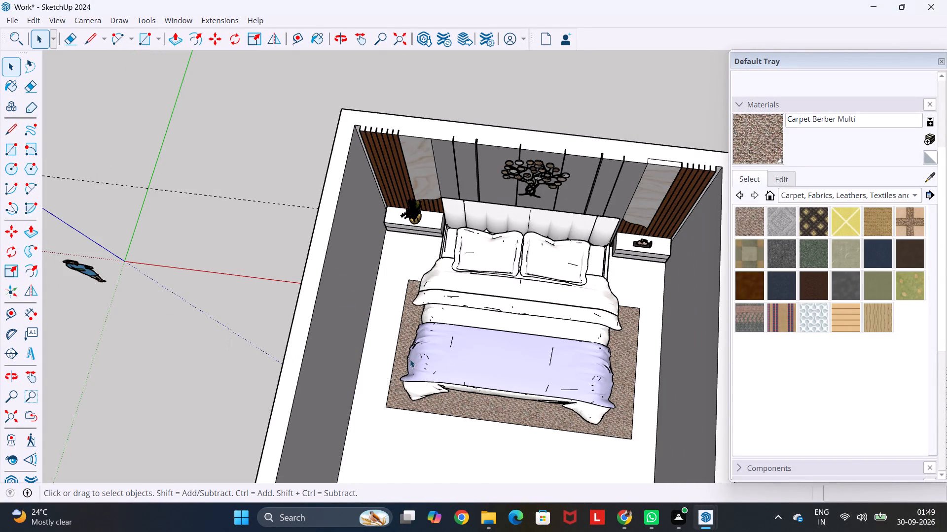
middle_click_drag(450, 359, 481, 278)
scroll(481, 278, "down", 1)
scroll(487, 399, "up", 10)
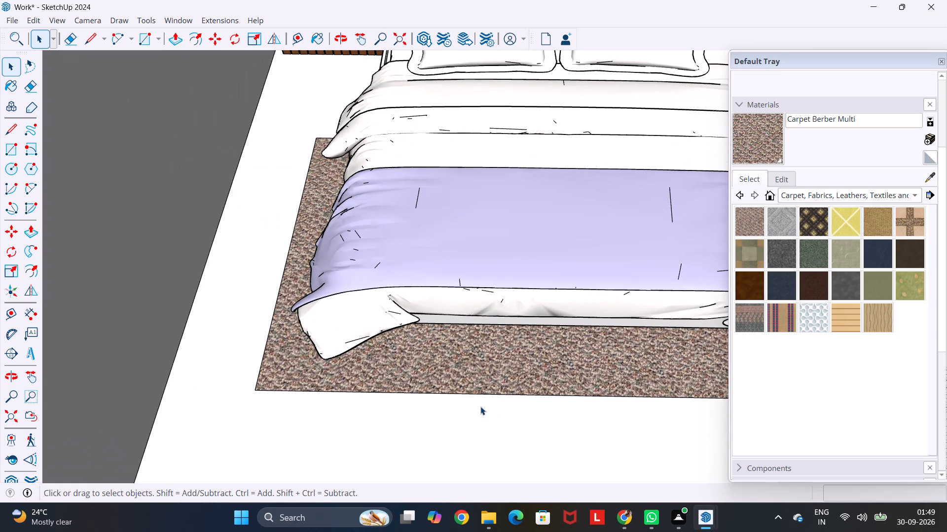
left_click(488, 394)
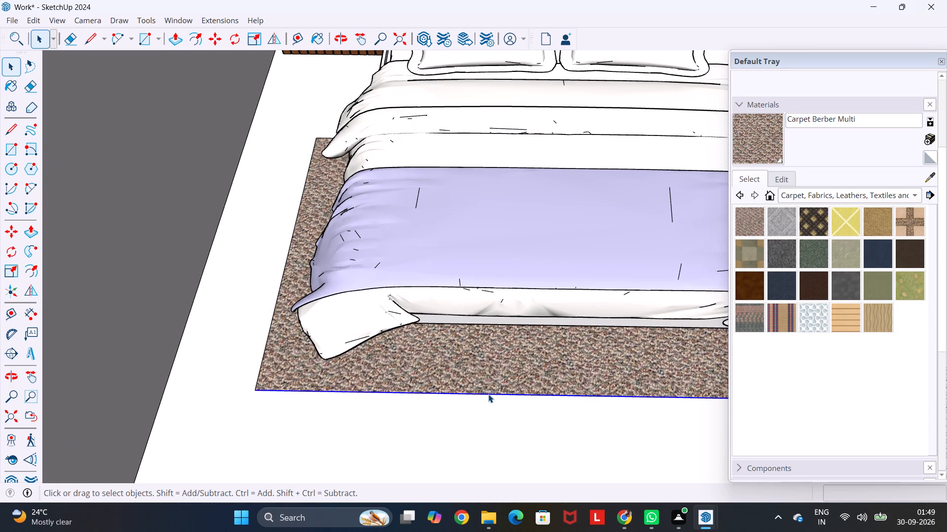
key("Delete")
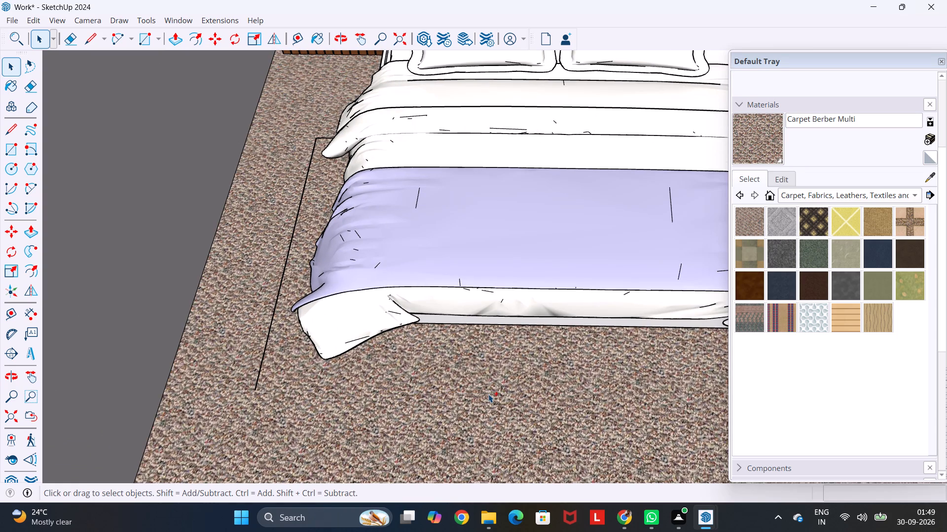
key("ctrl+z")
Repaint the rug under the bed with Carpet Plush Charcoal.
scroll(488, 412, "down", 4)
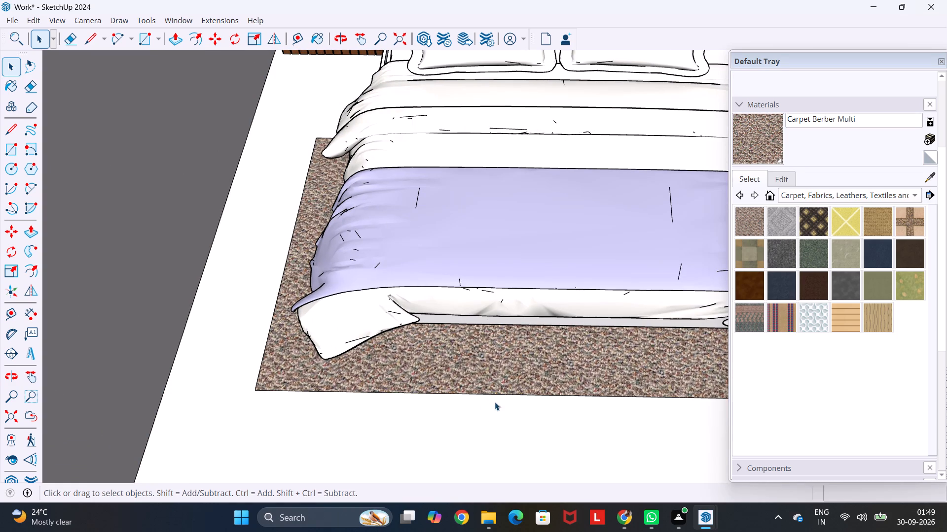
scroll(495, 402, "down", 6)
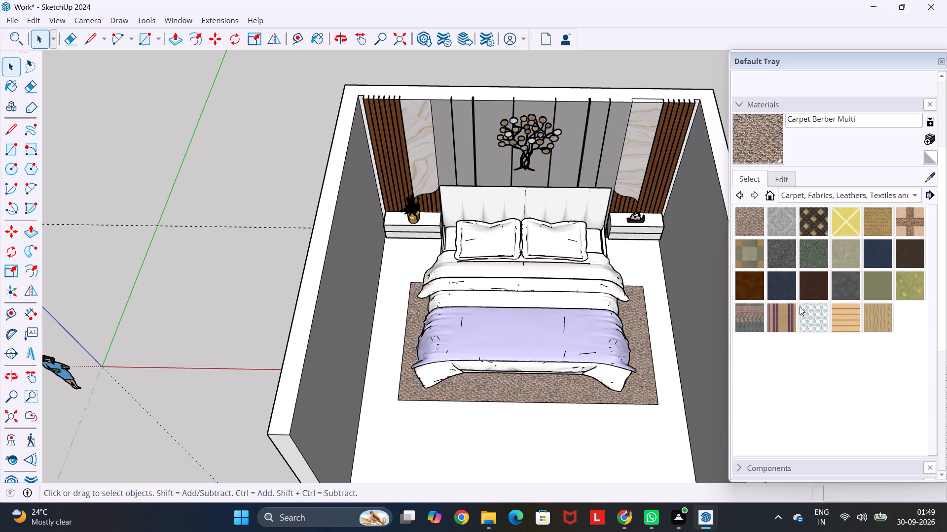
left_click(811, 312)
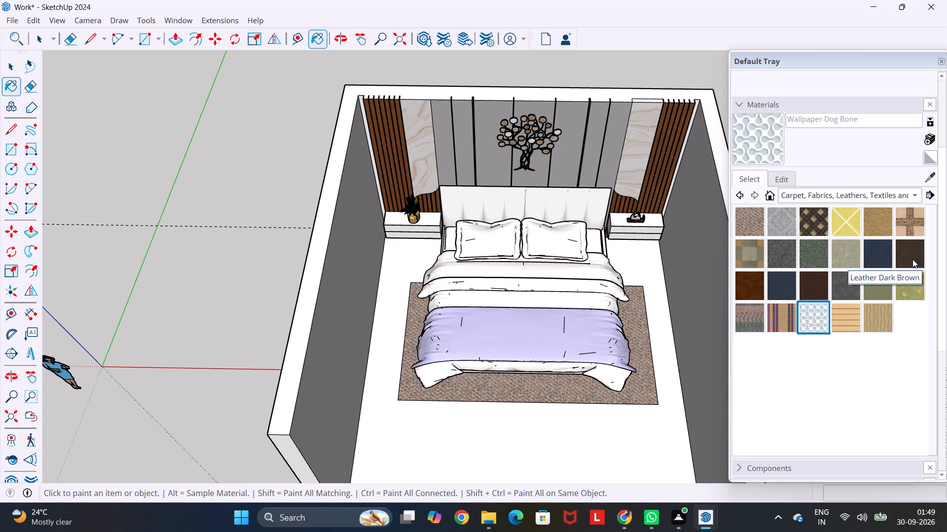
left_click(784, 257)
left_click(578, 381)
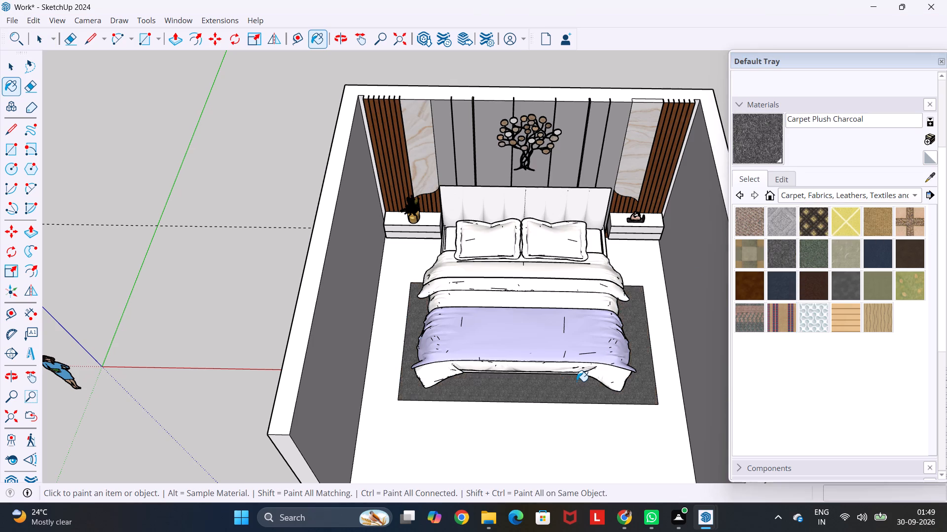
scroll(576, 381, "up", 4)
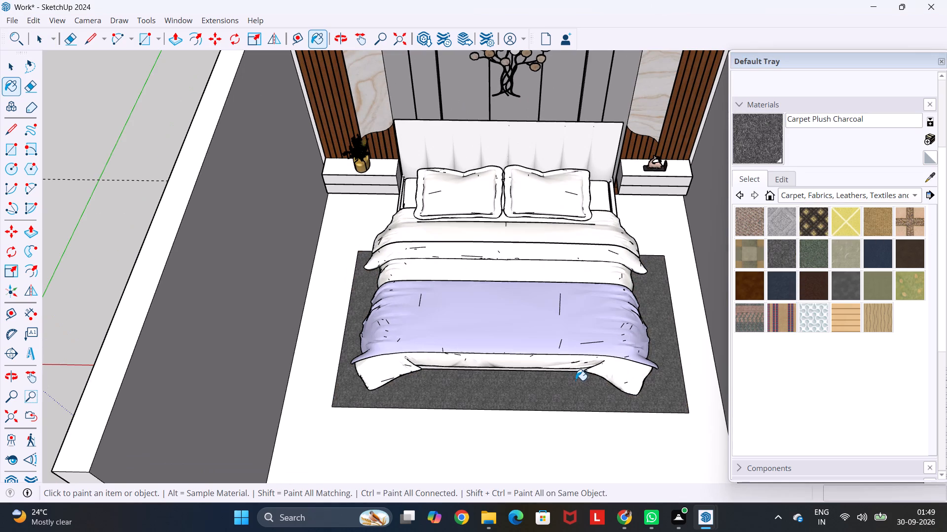
Repaint the rug under the bed with Carpet Berber Pattern Gray.
scroll(576, 380, "down", 5)
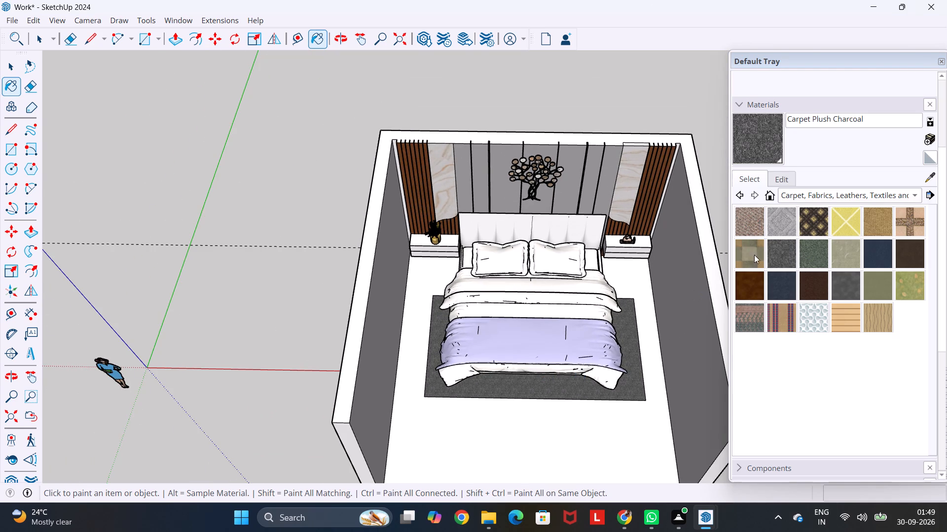
left_click(772, 222)
scroll(561, 373, "up", 4)
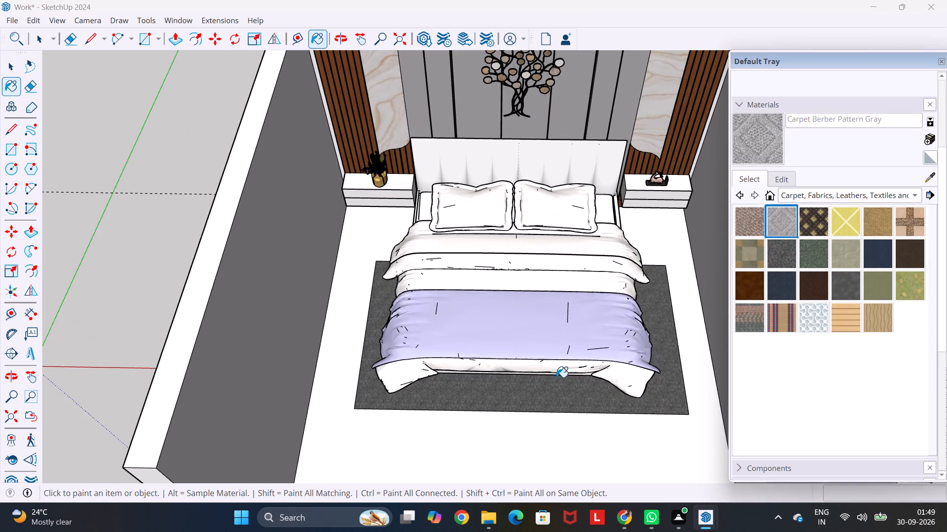
left_click(551, 381)
scroll(551, 381, "up", 1)
scroll(551, 381, "down", 6)
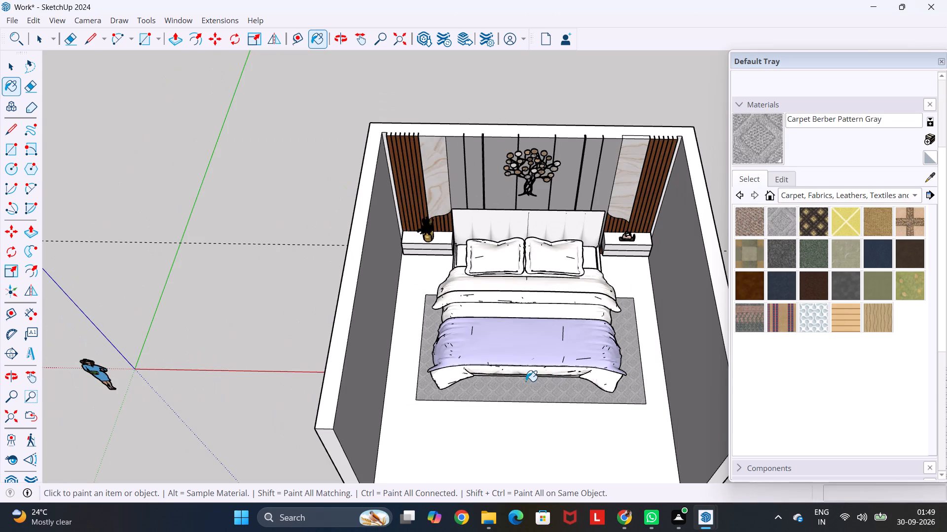
key("space")
key("space")
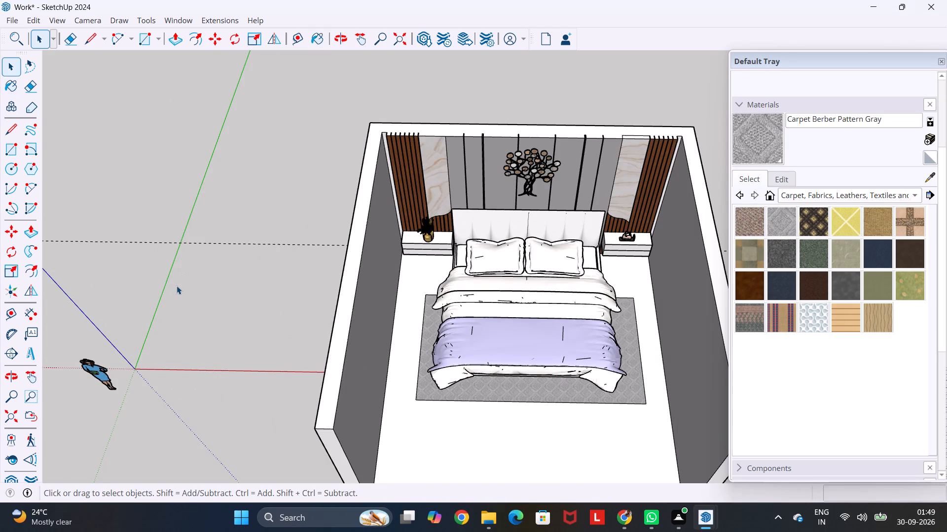
Measure the bed's length from its foot to the headboard with the Tape Measure.
left_click(513, 286)
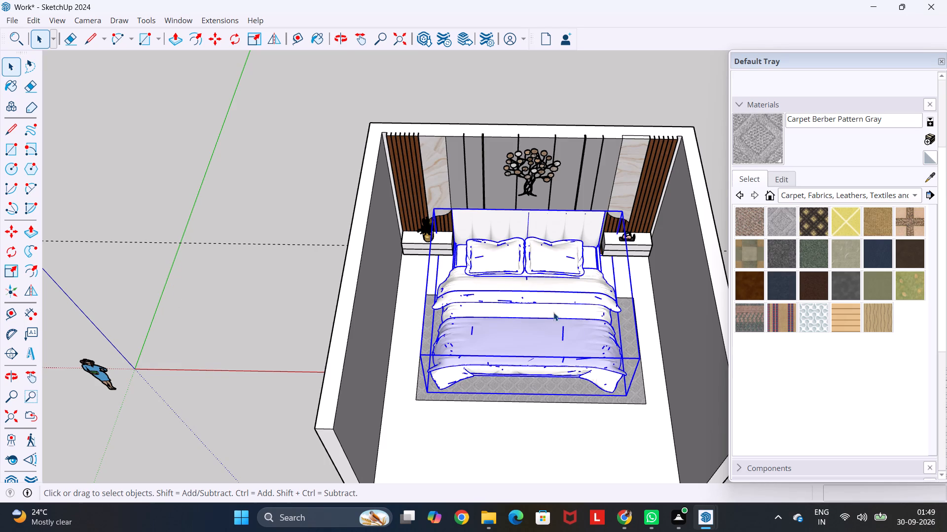
middle_click_drag(559, 315, 549, 231)
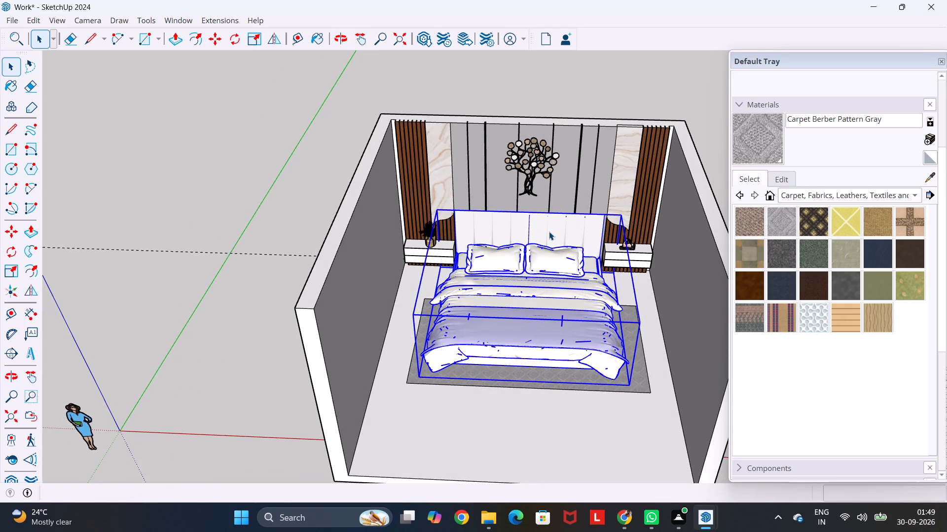
key("t")
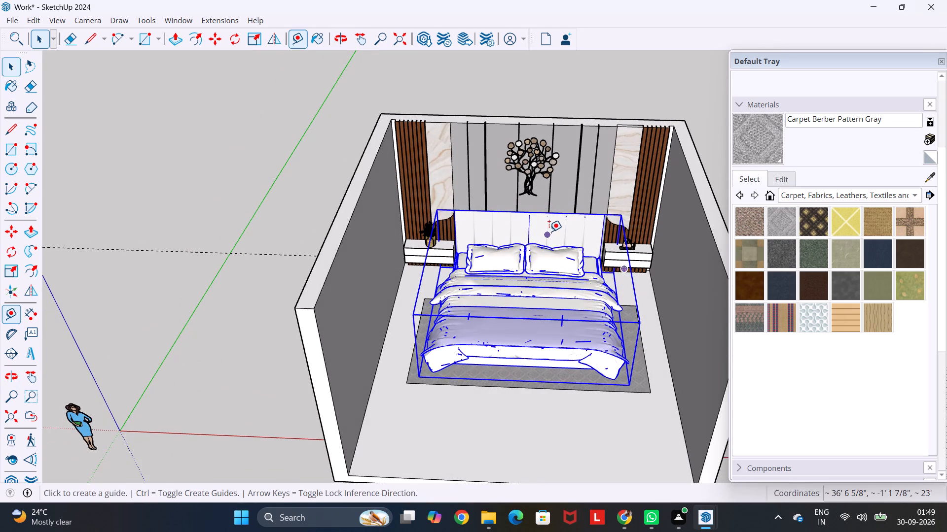
left_click(550, 348)
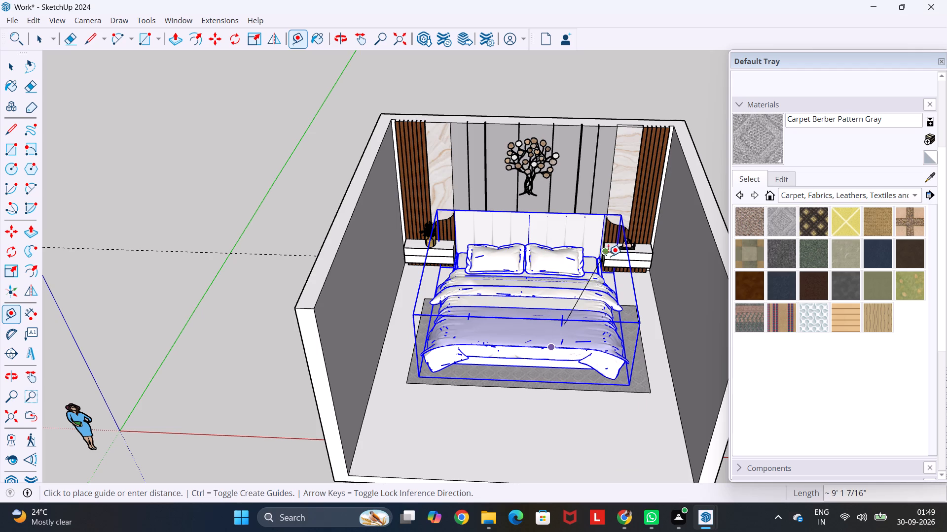
key("space")
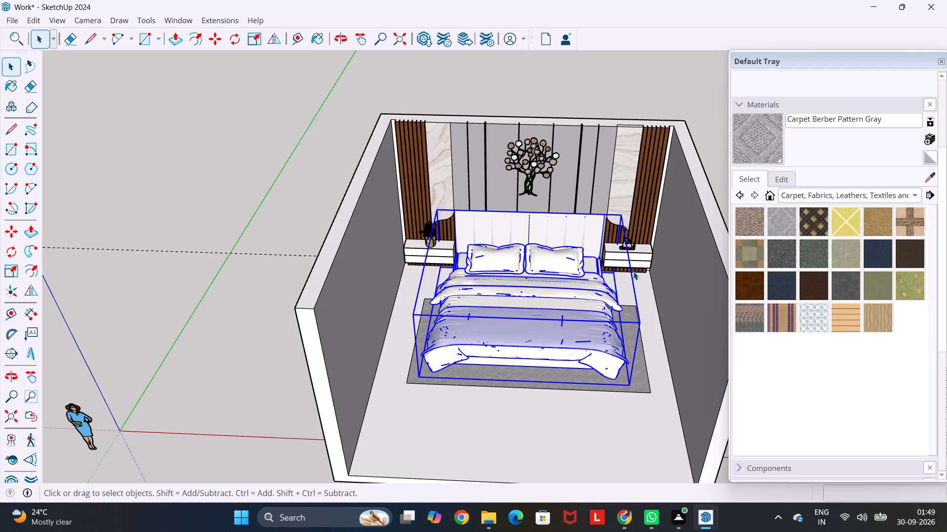
middle_click_drag(652, 291, 497, 372)
scroll(497, 372, "up", 4)
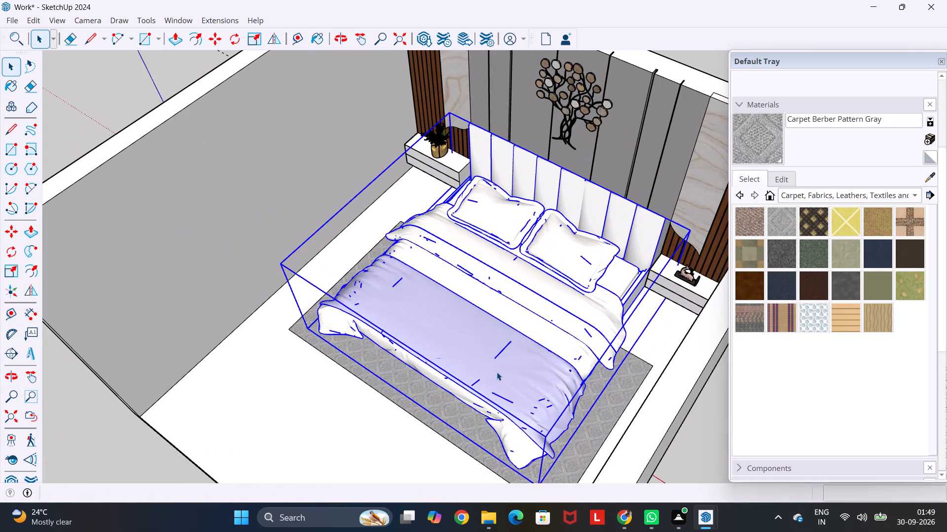
key("t")
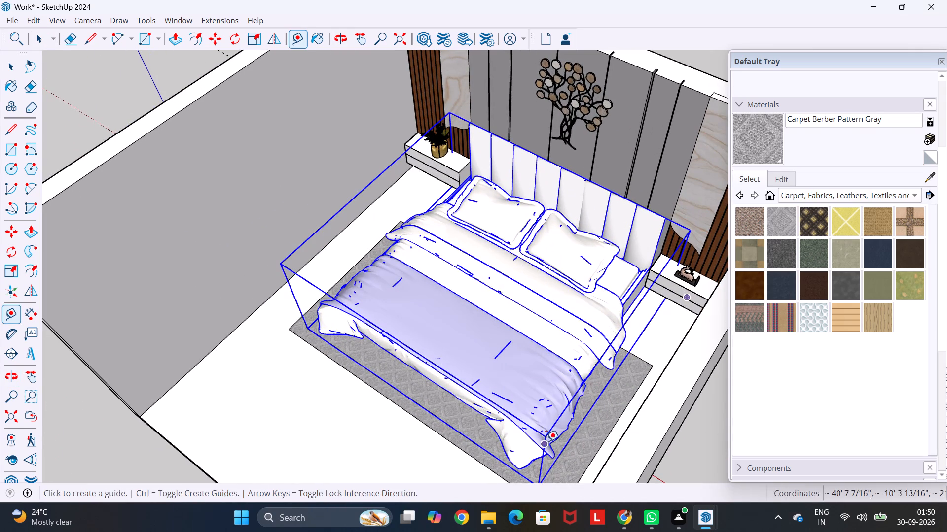
scroll(531, 429, "up", 4)
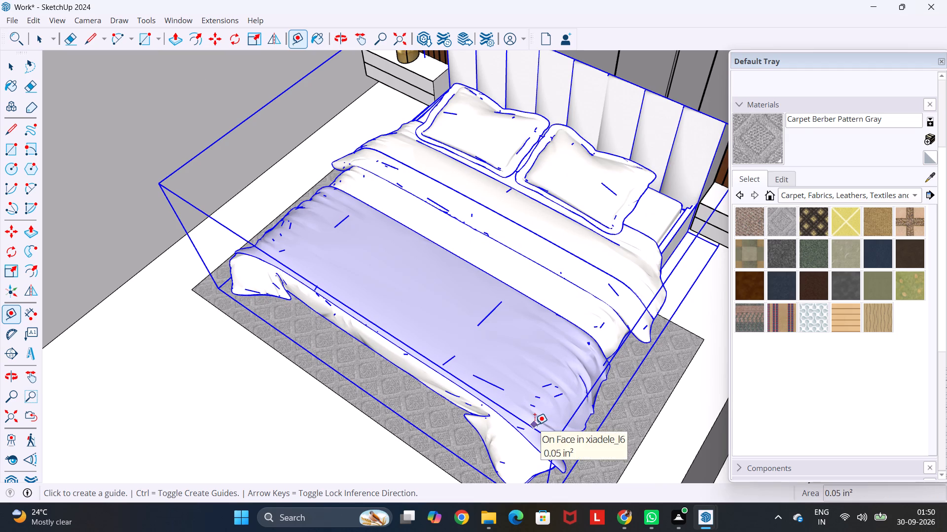
left_click(533, 426)
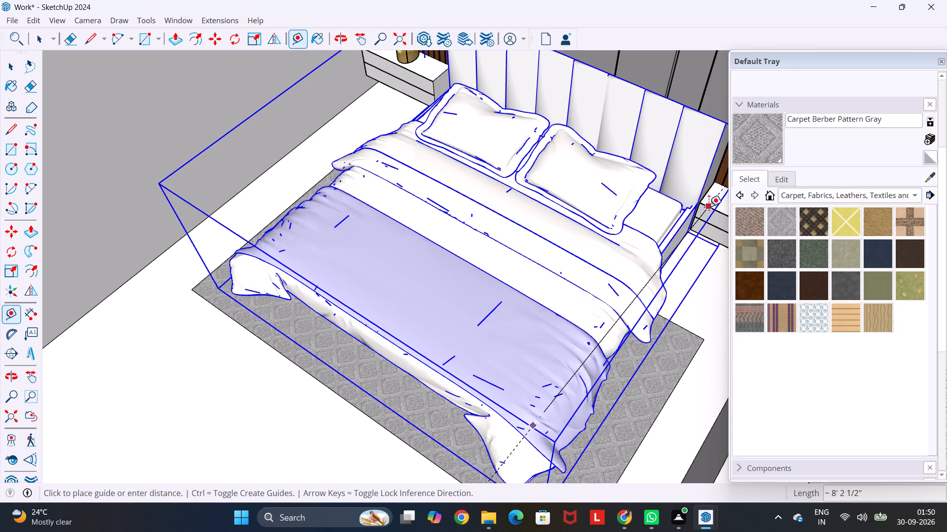
Measure across the bed's width near its foot, and deselect the bed.
scroll(701, 203, "down", 2)
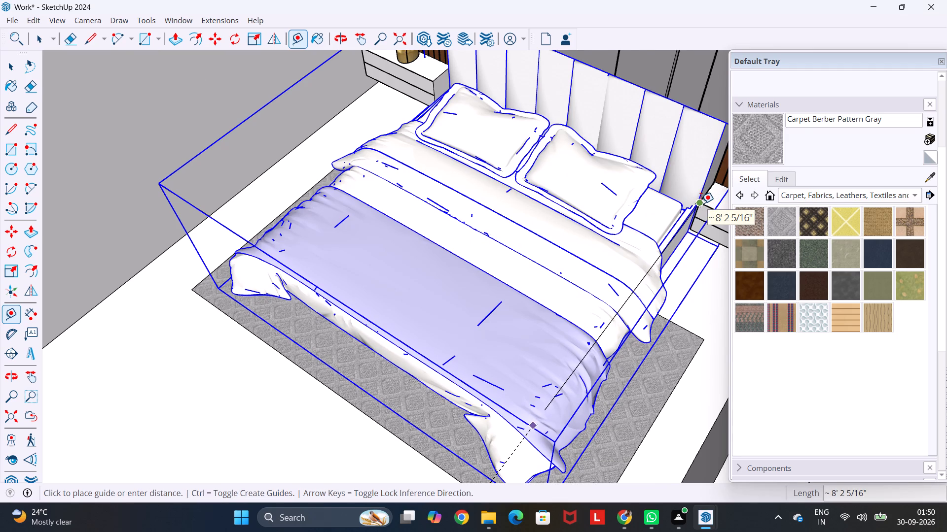
scroll(701, 203, "down", 2)
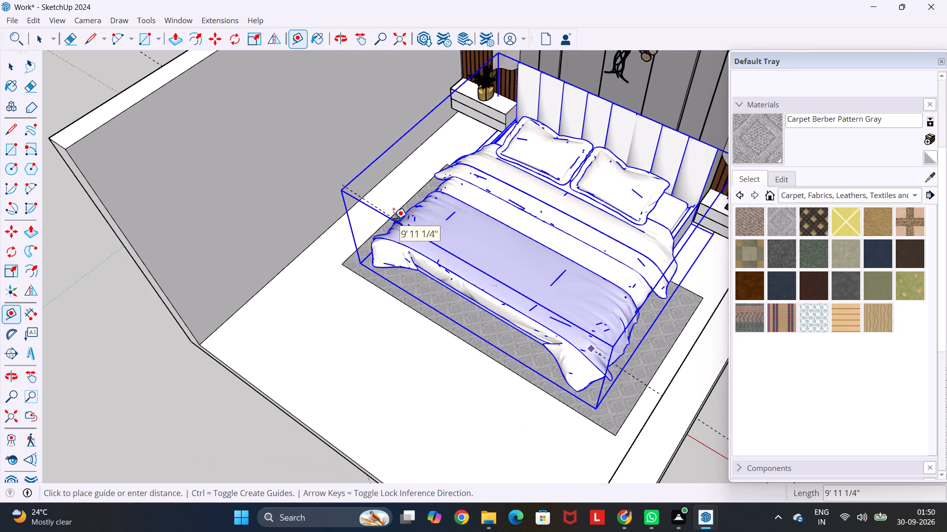
scroll(397, 220, "up", 3)
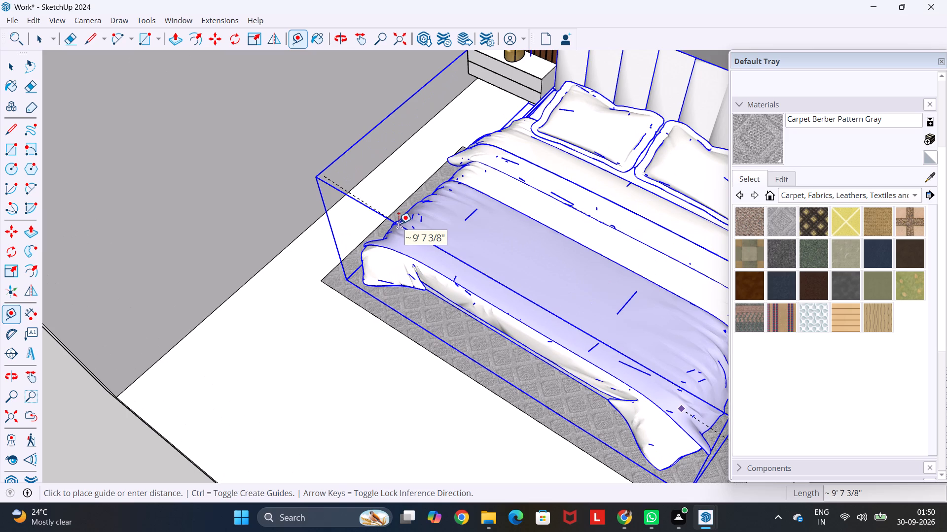
scroll(399, 224, "up", 1)
scroll(399, 224, "down", 8)
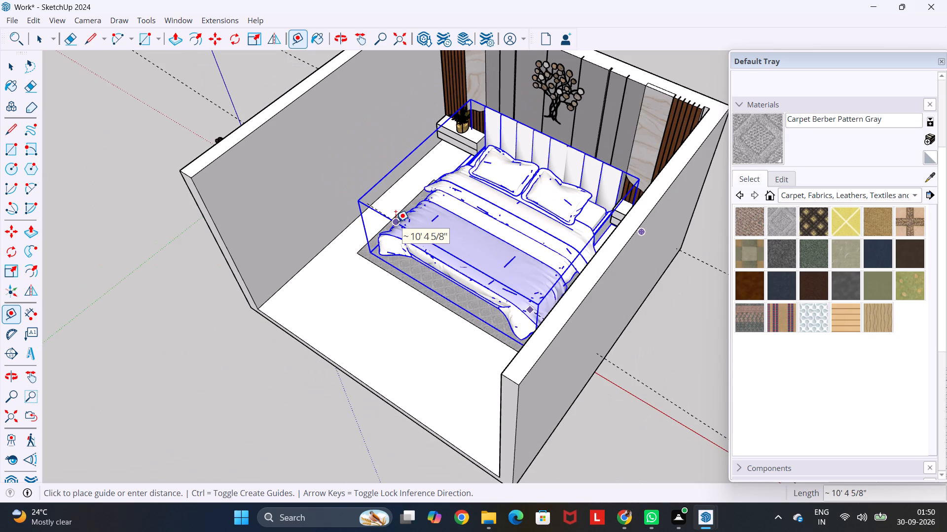
scroll(396, 222, "down", 1)
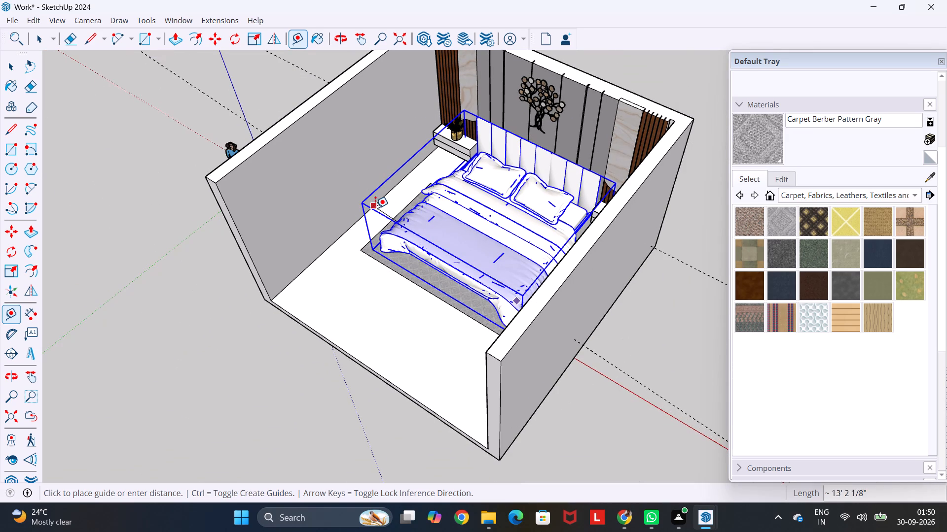
scroll(383, 236, "up", 4)
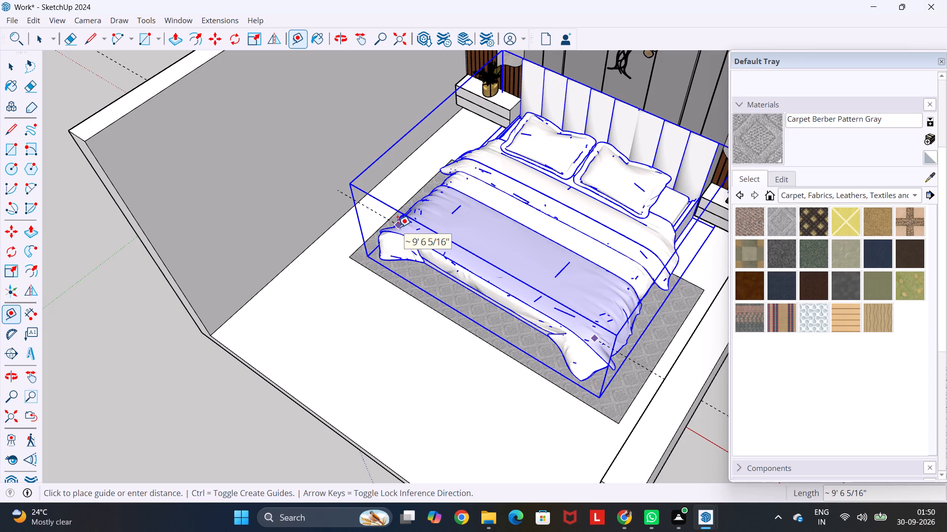
key("Escape")
key("space")
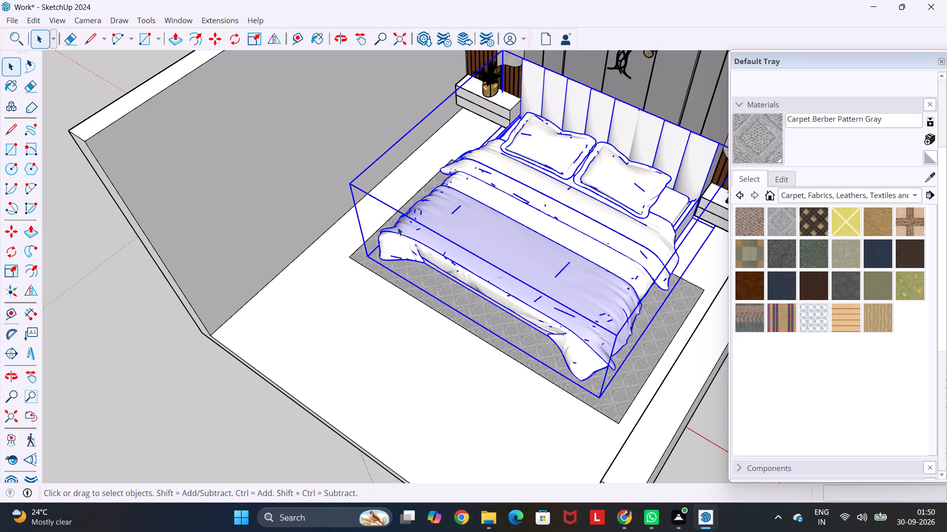
scroll(398, 258, "down", 10)
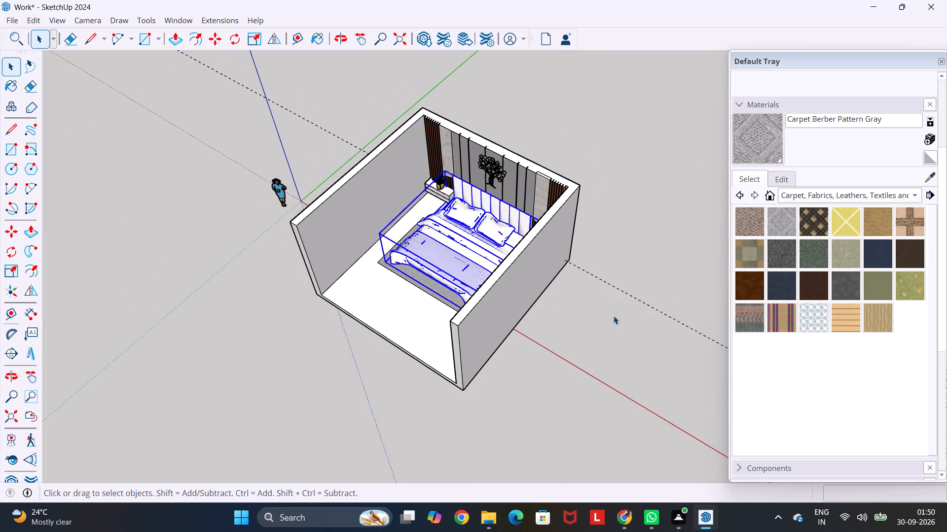
left_click(610, 317)
Paint the inner side wall beside the nightstand without the plant with NILAYA CITY GLAM 32602 ROLL B75 from the City Glam wallpapers.
middle_click_drag(552, 319, 759, 226)
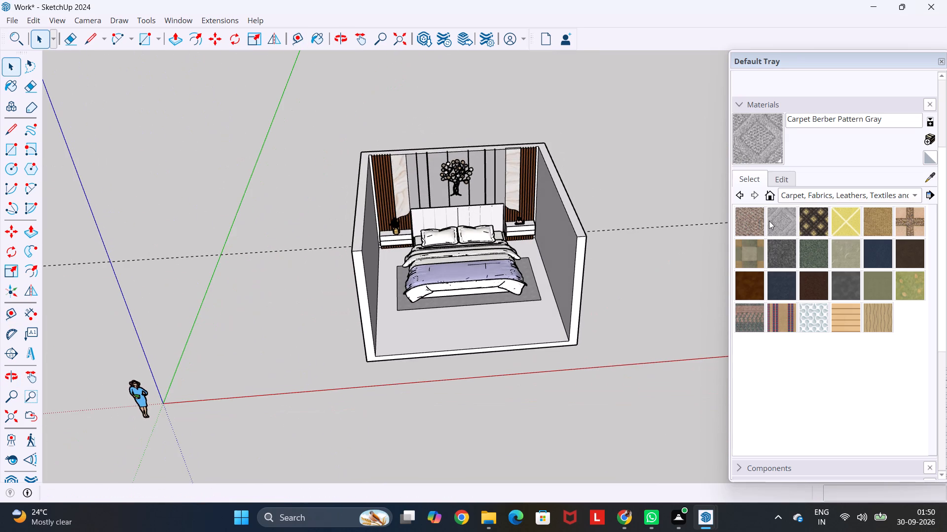
left_click(799, 195)
left_click(797, 342)
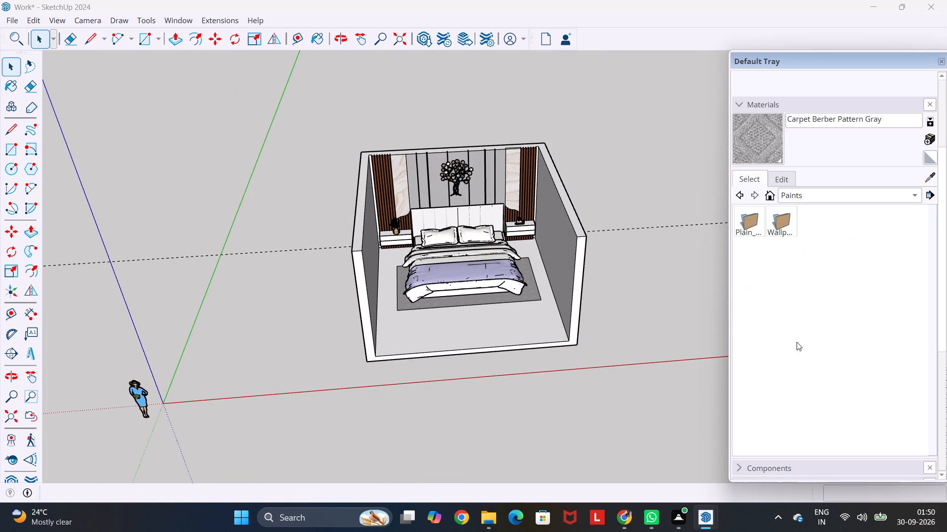
left_click(777, 226)
left_click(777, 226)
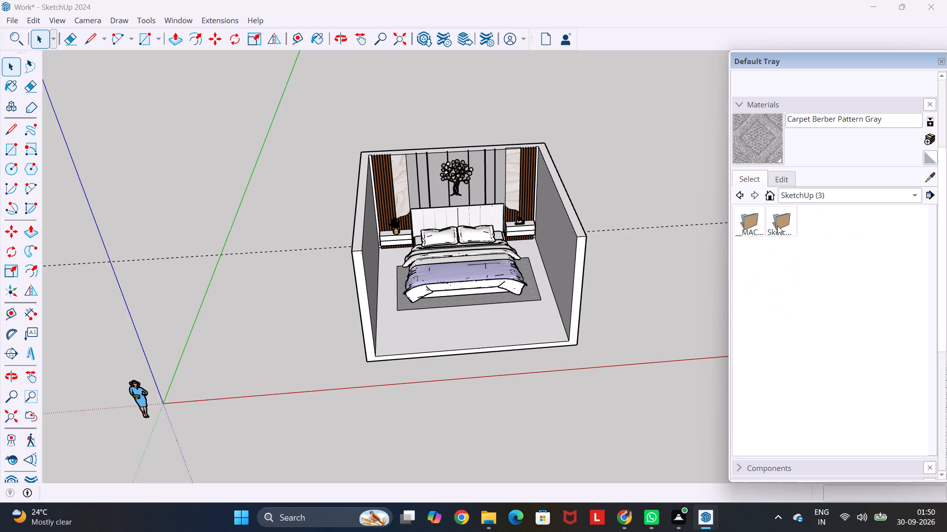
left_click(777, 226)
left_click(777, 226)
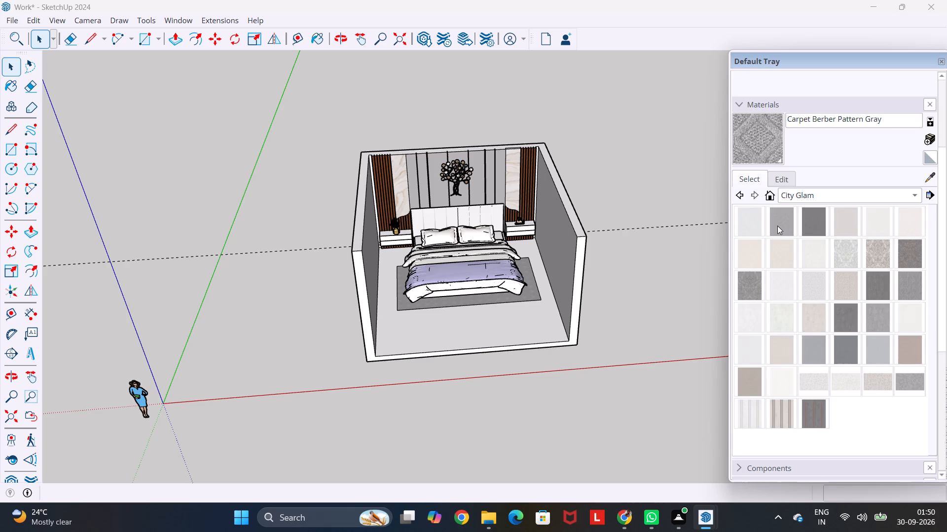
left_click(856, 248)
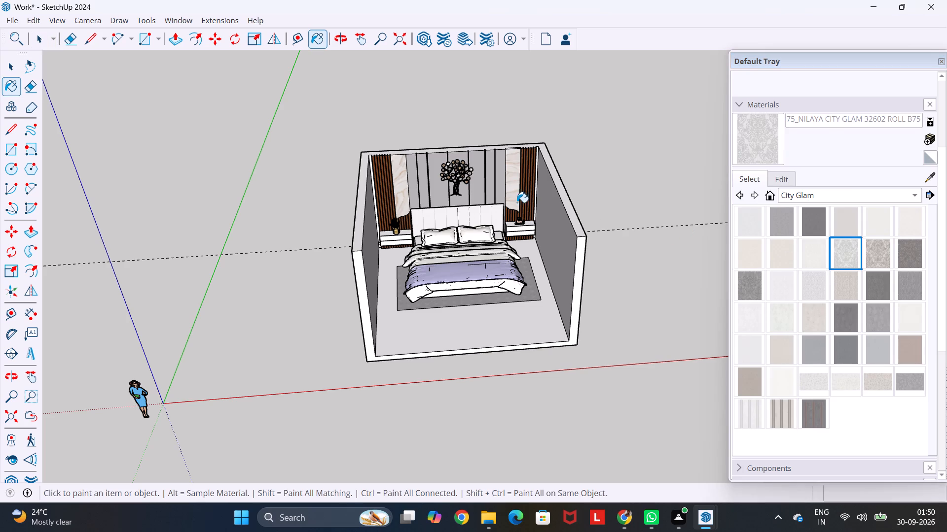
middle_click_drag(492, 244, 608, 241)
scroll(608, 253, "up", 4)
left_click(595, 204)
Enlarge the damask wallpaper pattern on the side wall by repositioning its texture scale pin, and deselect the wall.
scroll(595, 204, "up", 4)
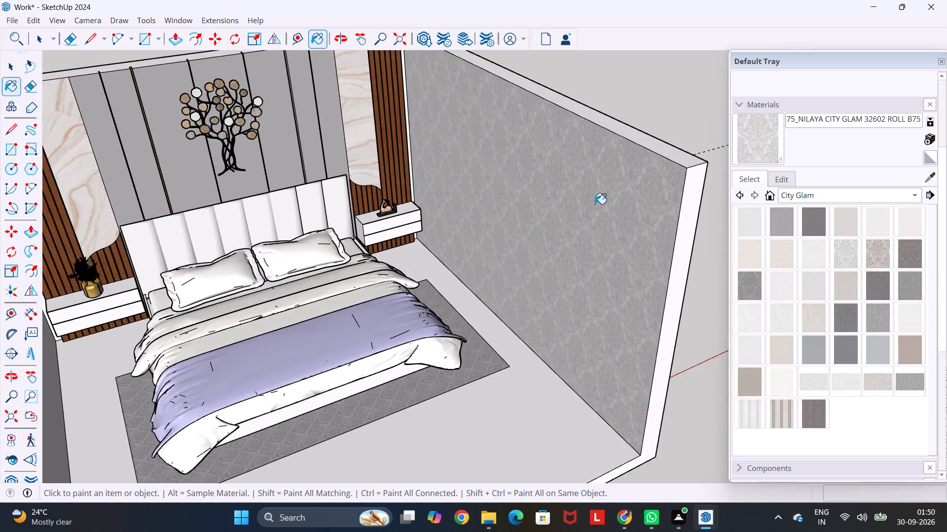
scroll(595, 204, "up", 6)
scroll(595, 204, "down", 11)
middle_click_drag(594, 204, 492, 236)
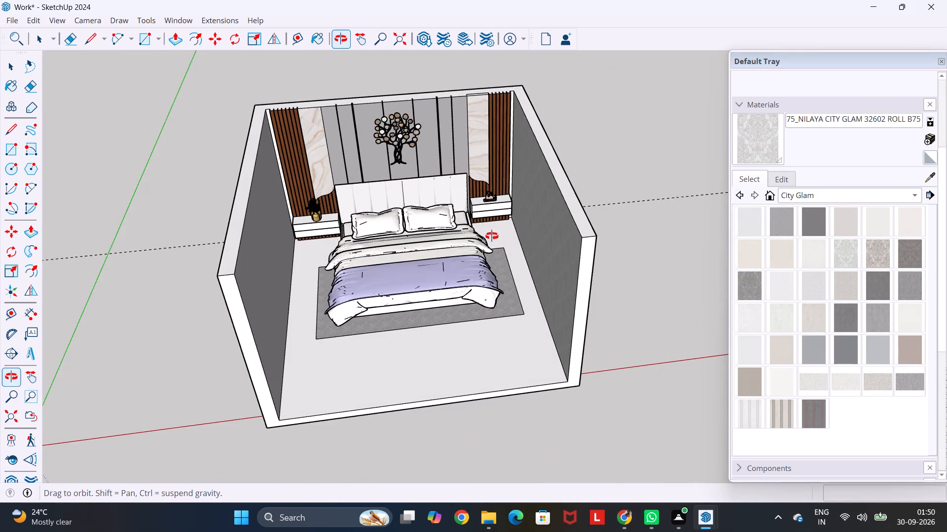
middle_click_drag(492, 236, 660, 180)
scroll(664, 184, "up", 1)
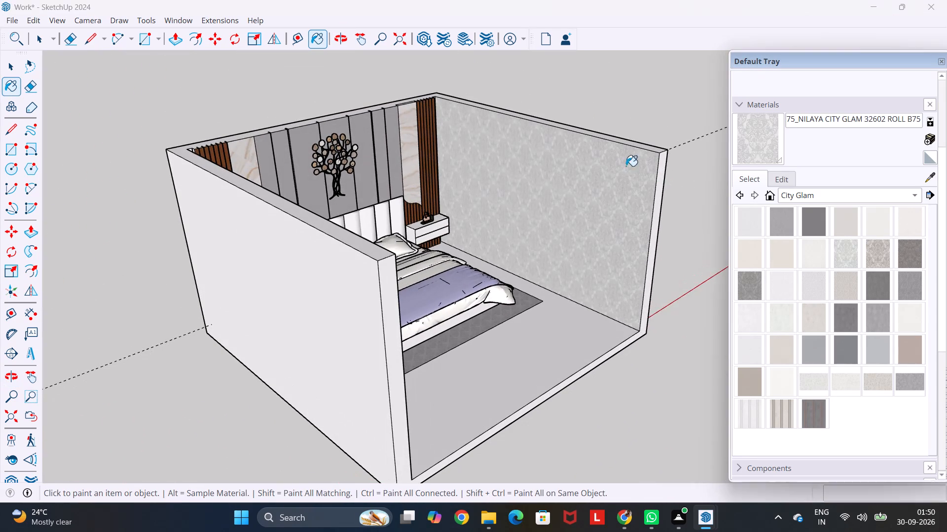
right_click_drag(625, 166, 604, 170)
left_click(689, 376)
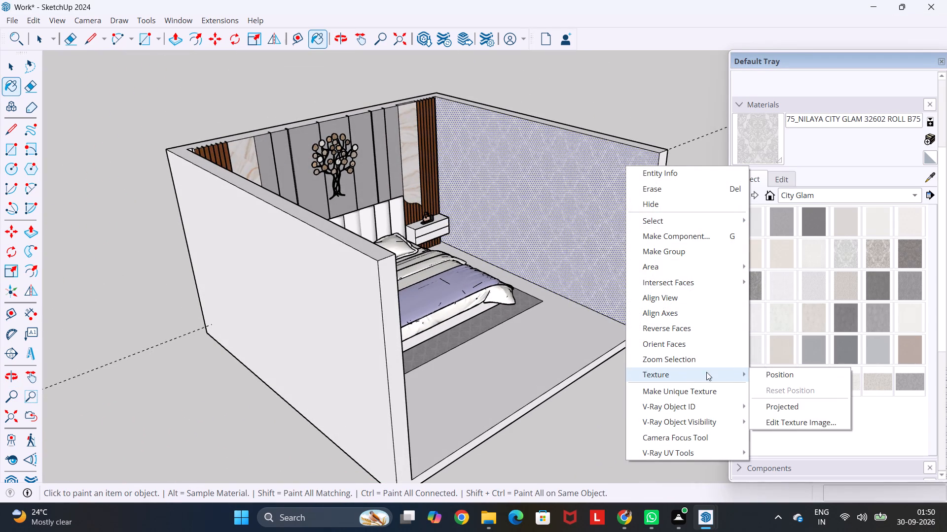
left_click(761, 379)
left_click_drag(657, 200, 727, 224)
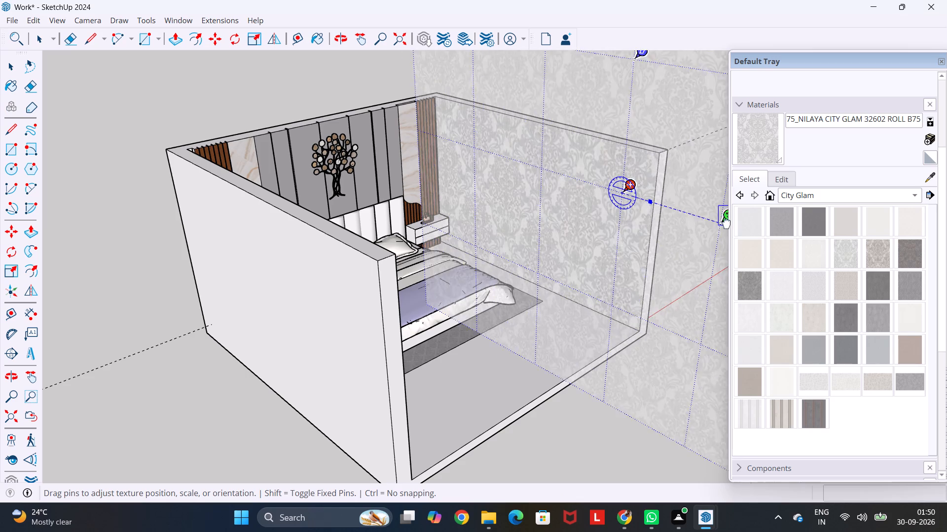
left_click_drag(727, 224, 725, 215)
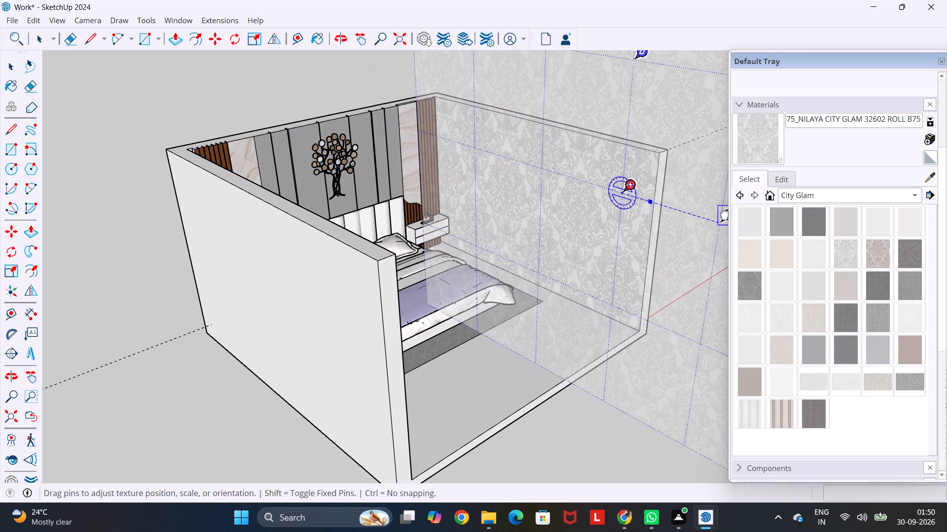
left_click_drag(725, 215, 699, 212)
left_click(623, 429)
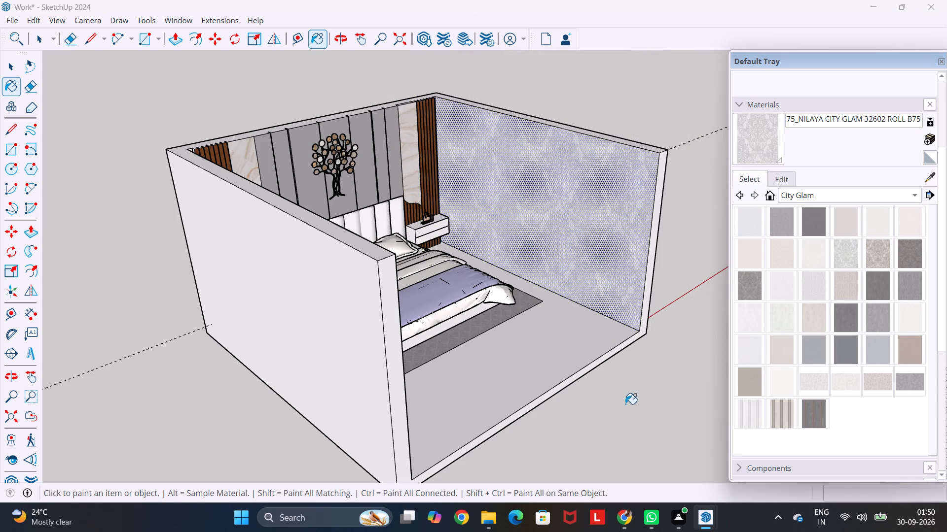
left_click(626, 398)
key("space")
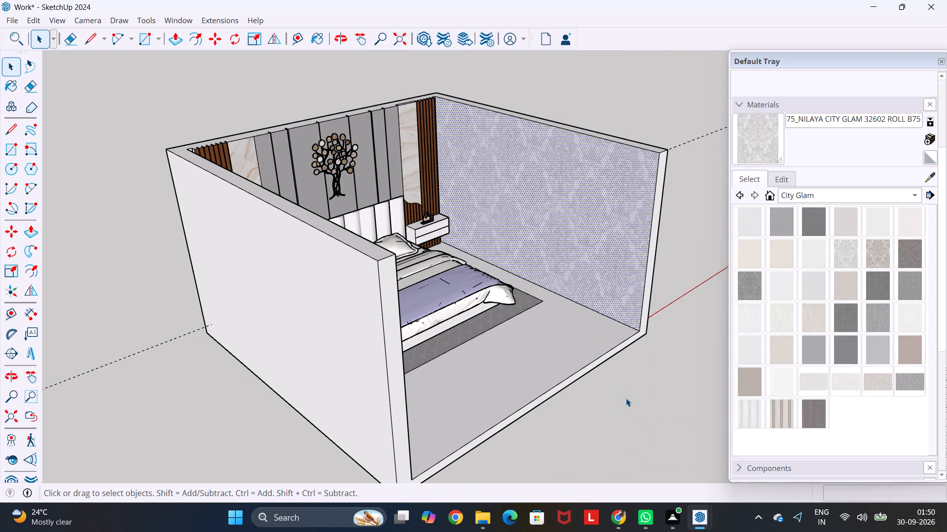
left_click(673, 427)
Set the hue of the side wall's wallpaper material to 79, and deselect the wall.
scroll(628, 165, "up", 4)
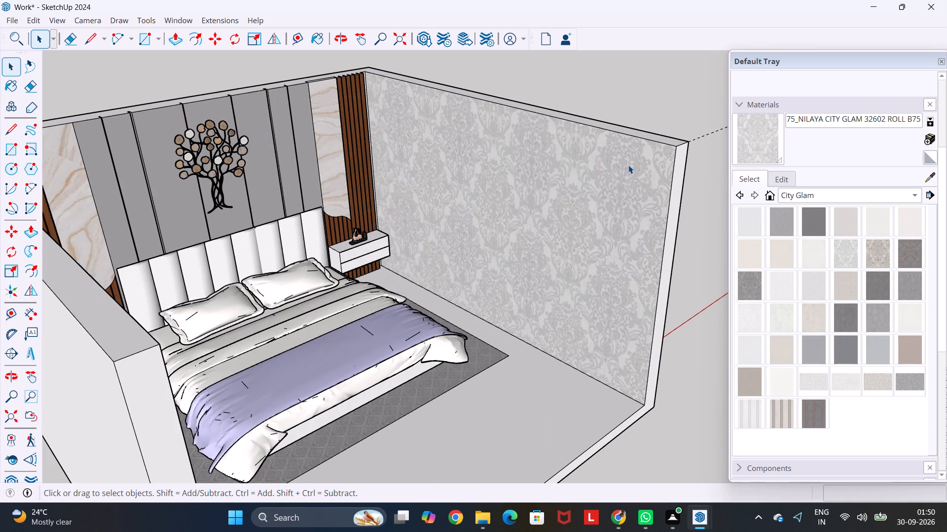
left_click(620, 190)
left_click(789, 181)
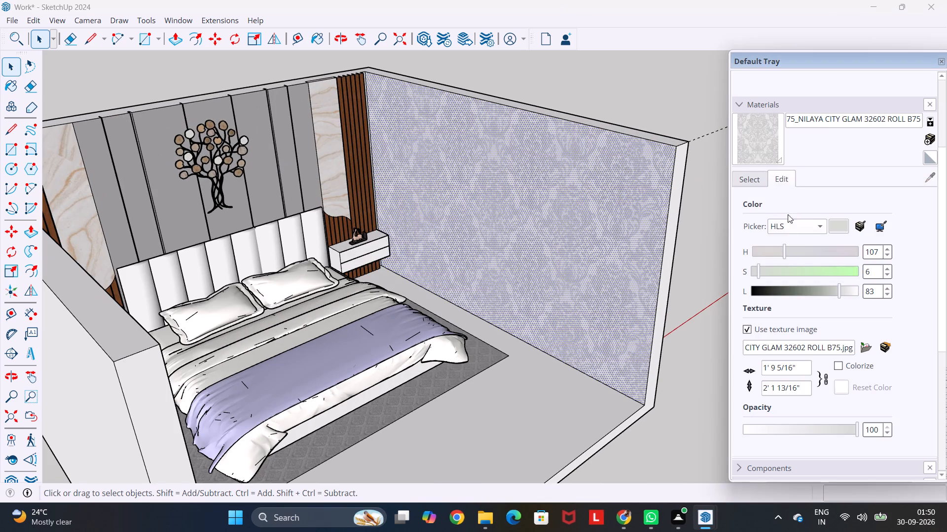
left_click_drag(786, 252, 781, 262)
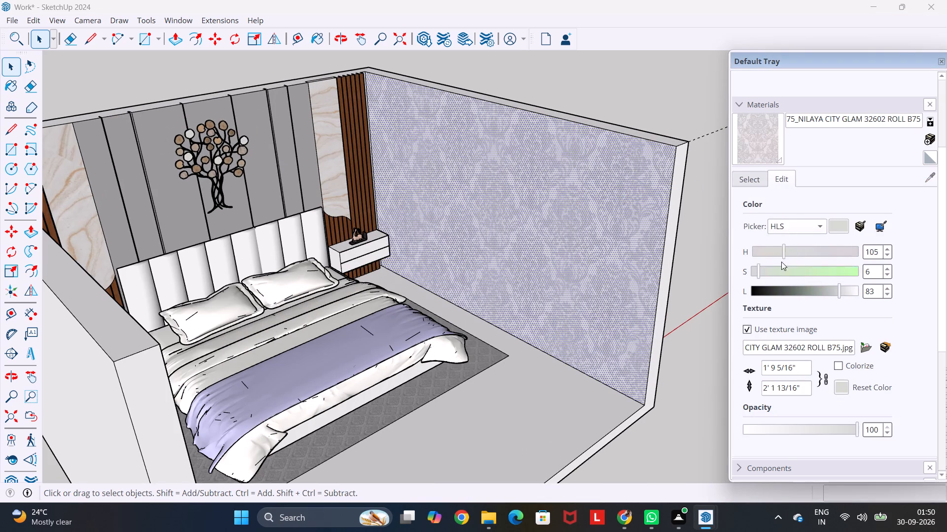
left_click_drag(781, 262, 776, 269)
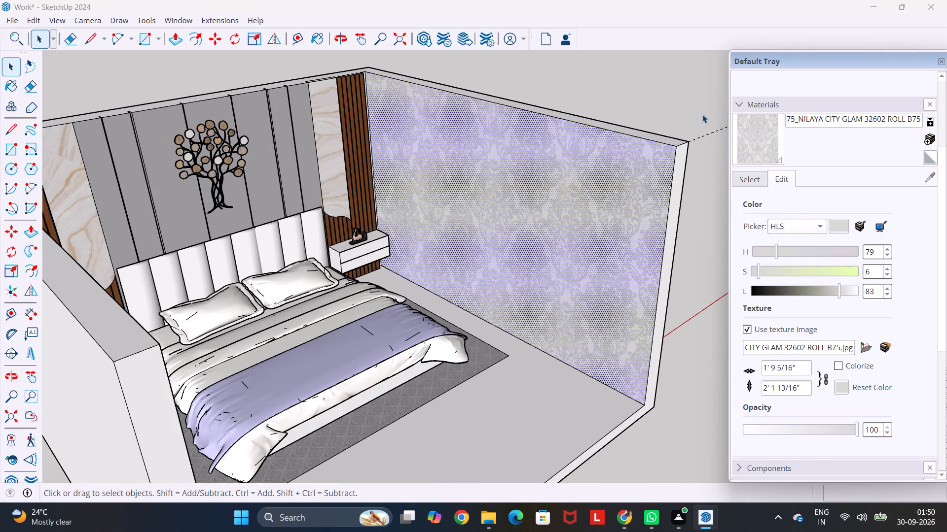
left_click(658, 84)
scroll(657, 85, "down", 4)
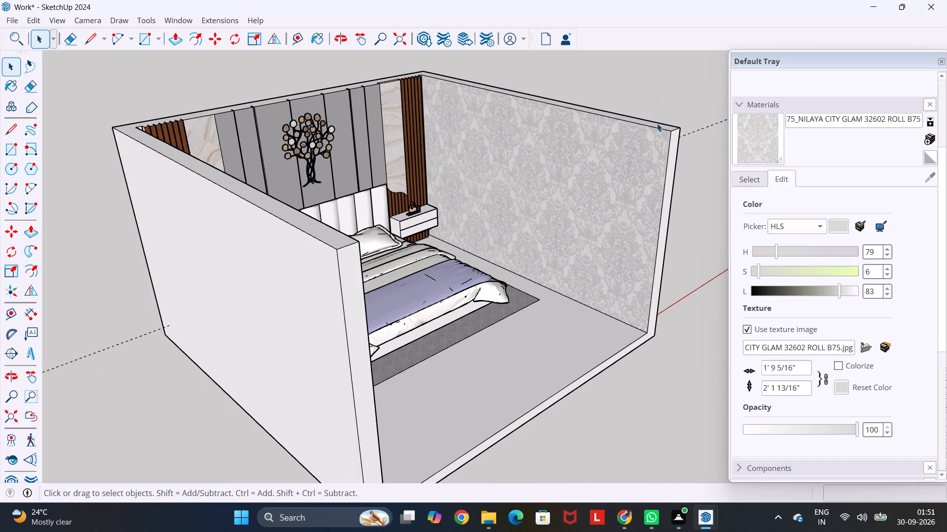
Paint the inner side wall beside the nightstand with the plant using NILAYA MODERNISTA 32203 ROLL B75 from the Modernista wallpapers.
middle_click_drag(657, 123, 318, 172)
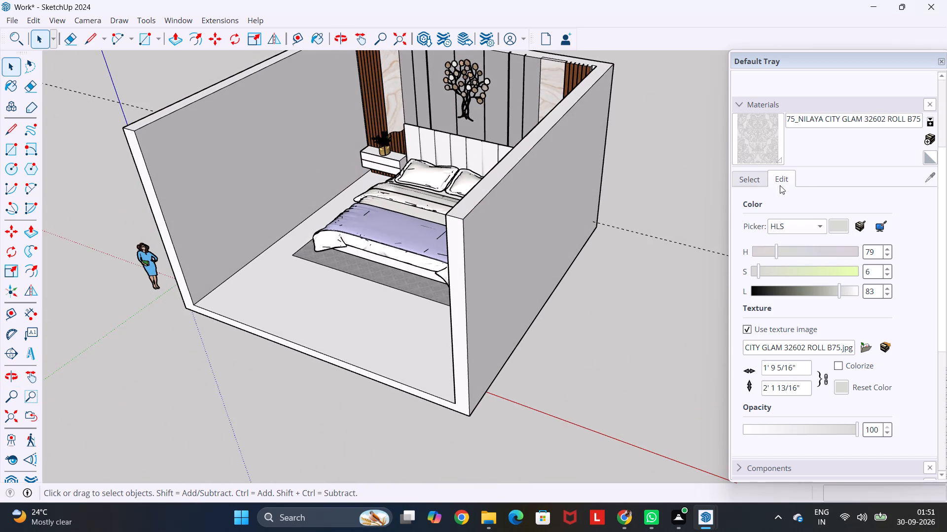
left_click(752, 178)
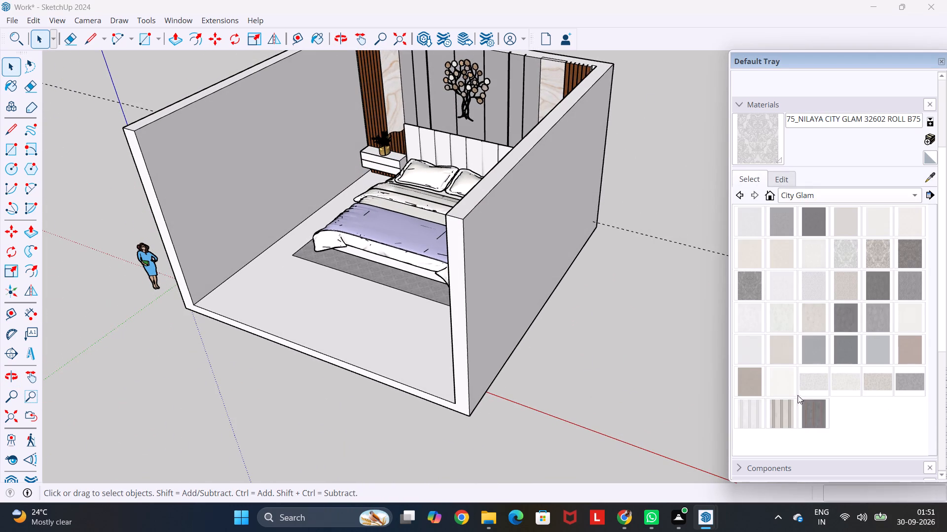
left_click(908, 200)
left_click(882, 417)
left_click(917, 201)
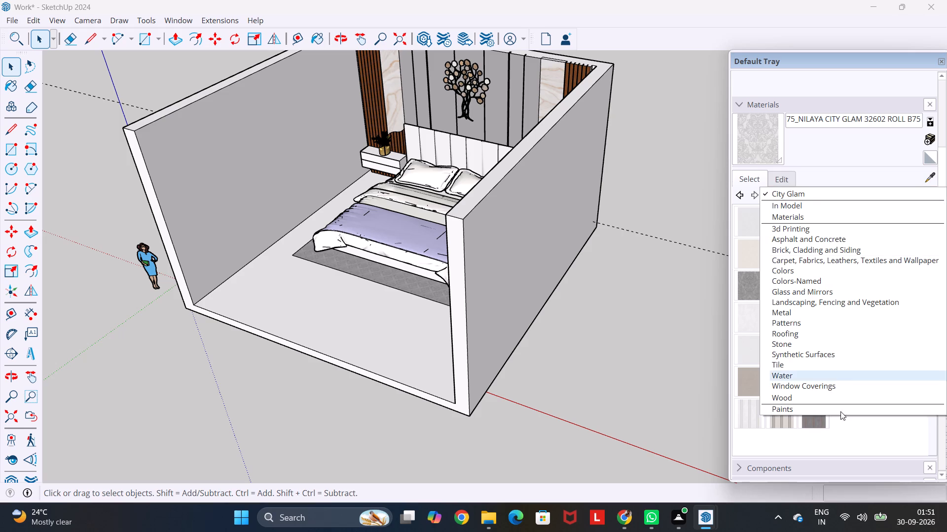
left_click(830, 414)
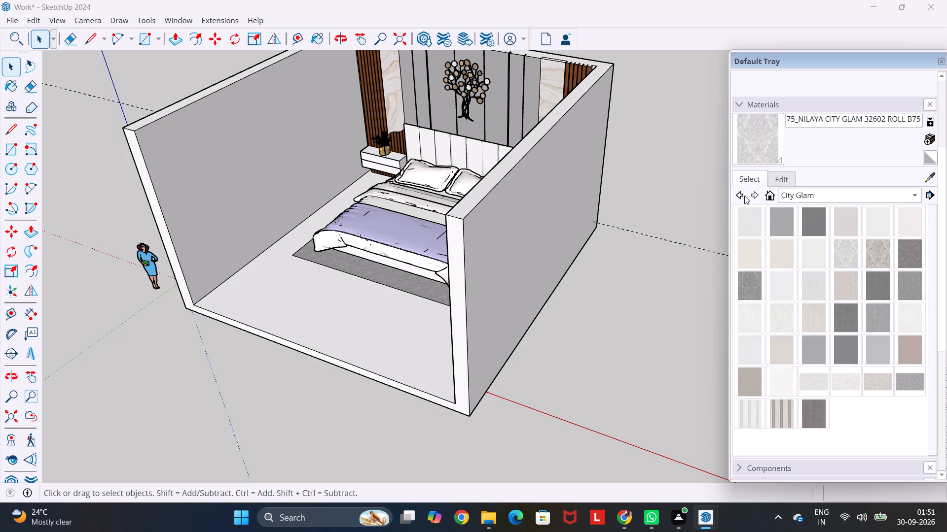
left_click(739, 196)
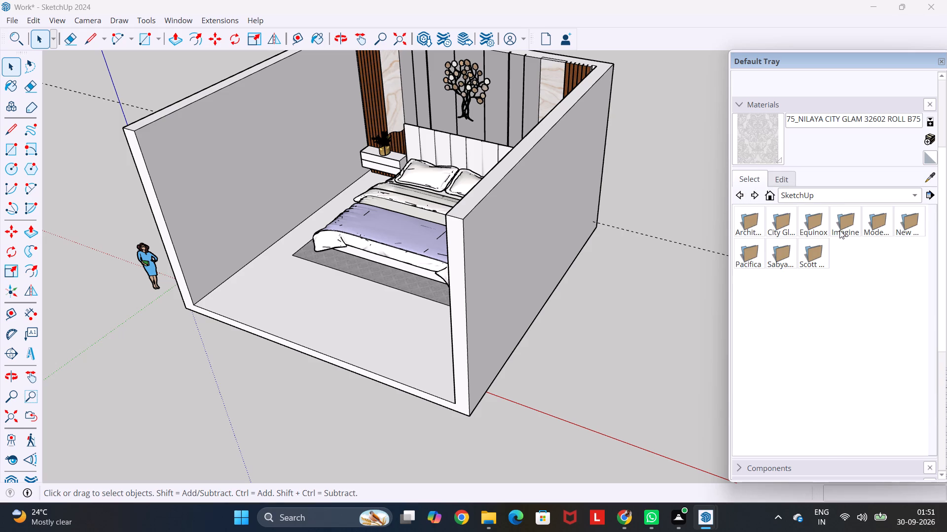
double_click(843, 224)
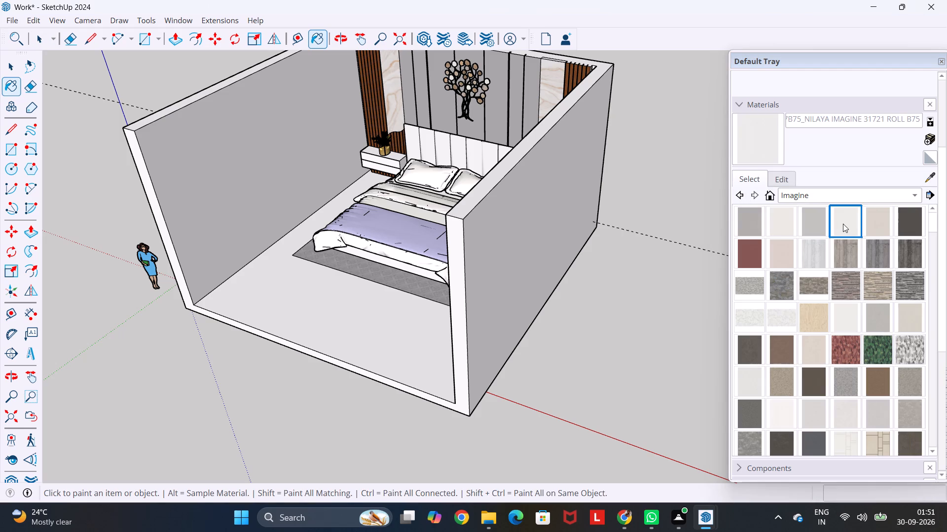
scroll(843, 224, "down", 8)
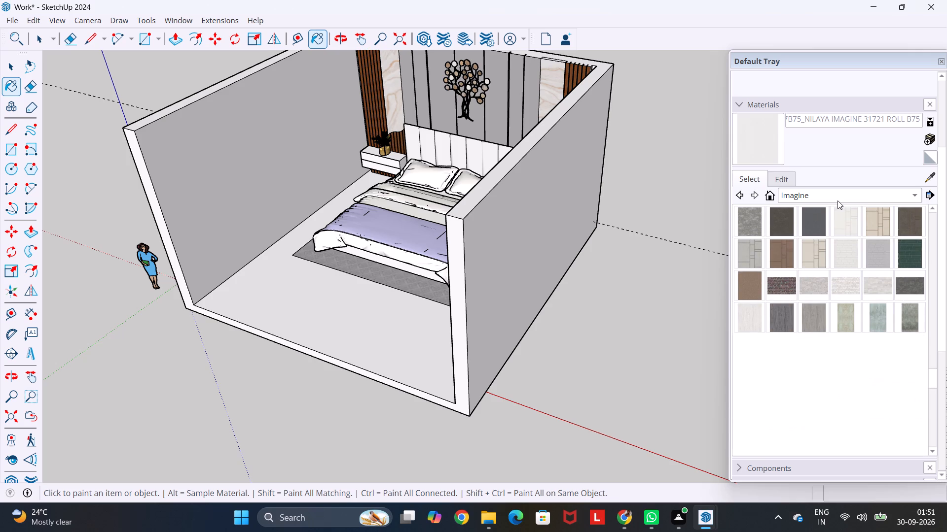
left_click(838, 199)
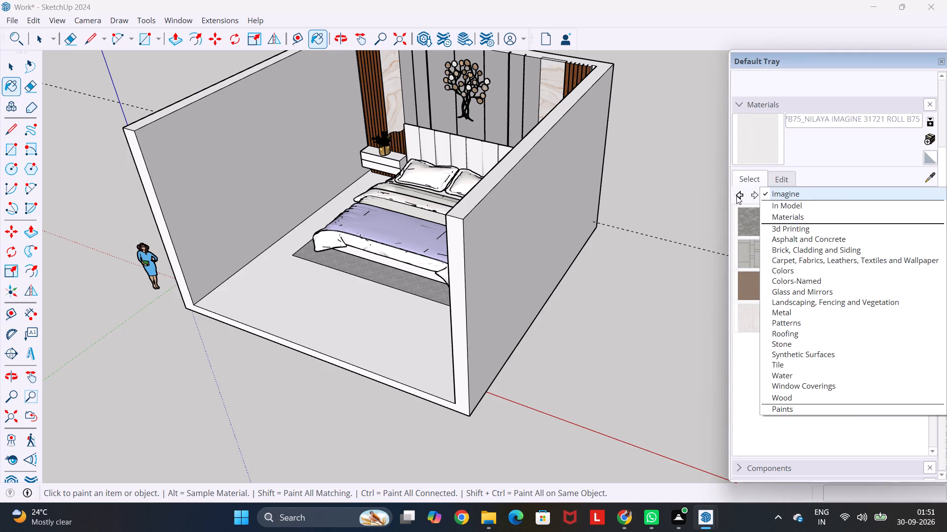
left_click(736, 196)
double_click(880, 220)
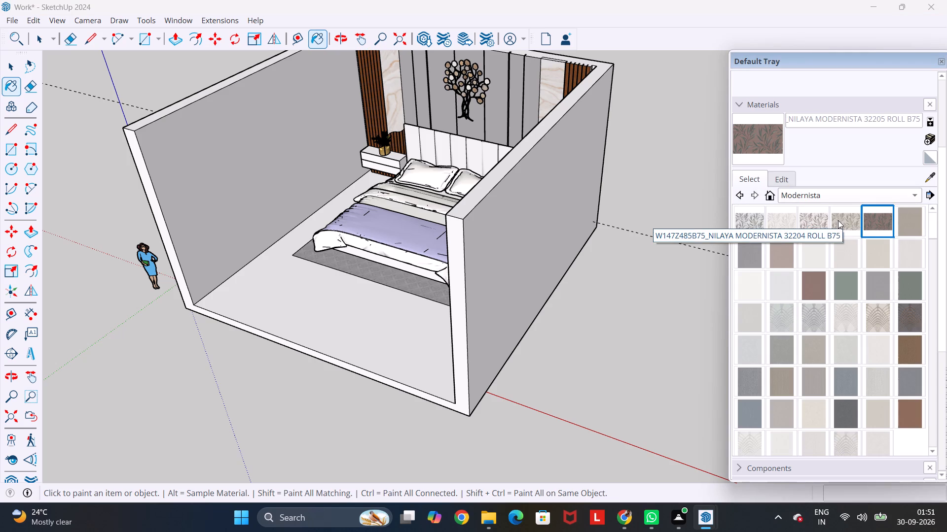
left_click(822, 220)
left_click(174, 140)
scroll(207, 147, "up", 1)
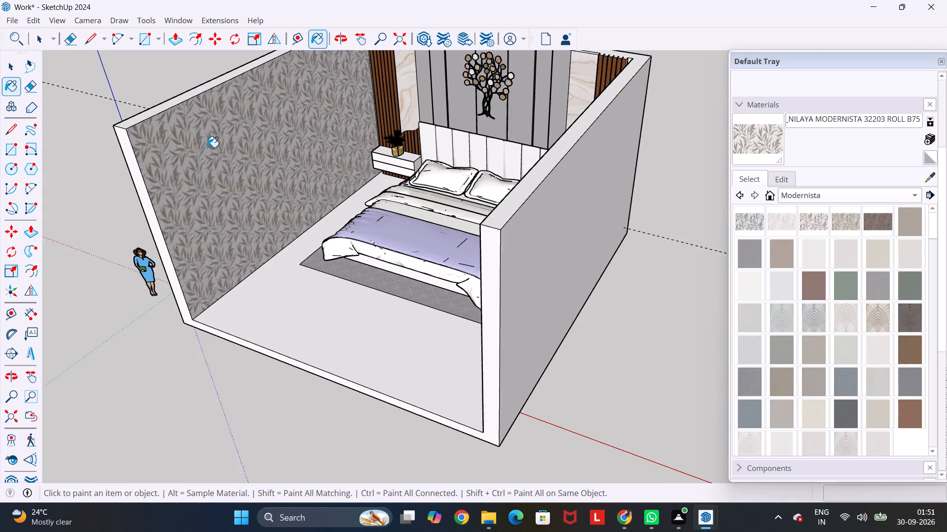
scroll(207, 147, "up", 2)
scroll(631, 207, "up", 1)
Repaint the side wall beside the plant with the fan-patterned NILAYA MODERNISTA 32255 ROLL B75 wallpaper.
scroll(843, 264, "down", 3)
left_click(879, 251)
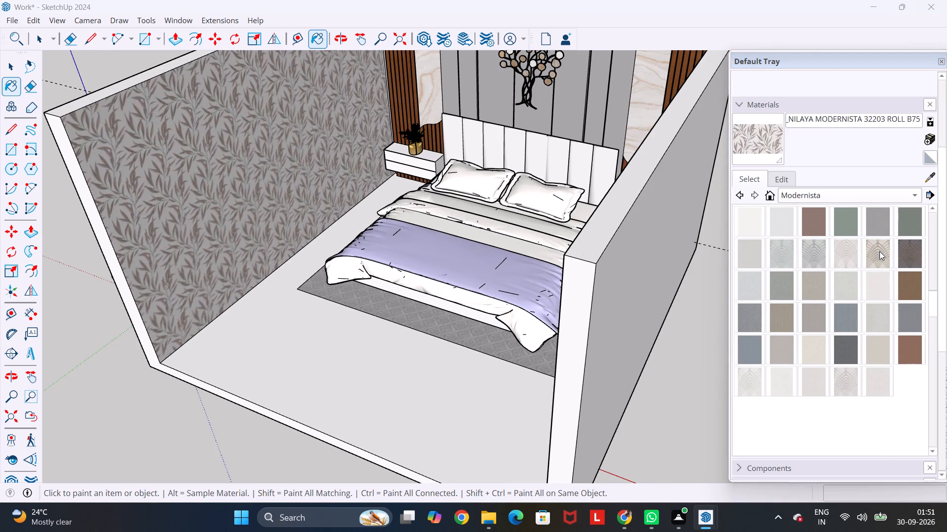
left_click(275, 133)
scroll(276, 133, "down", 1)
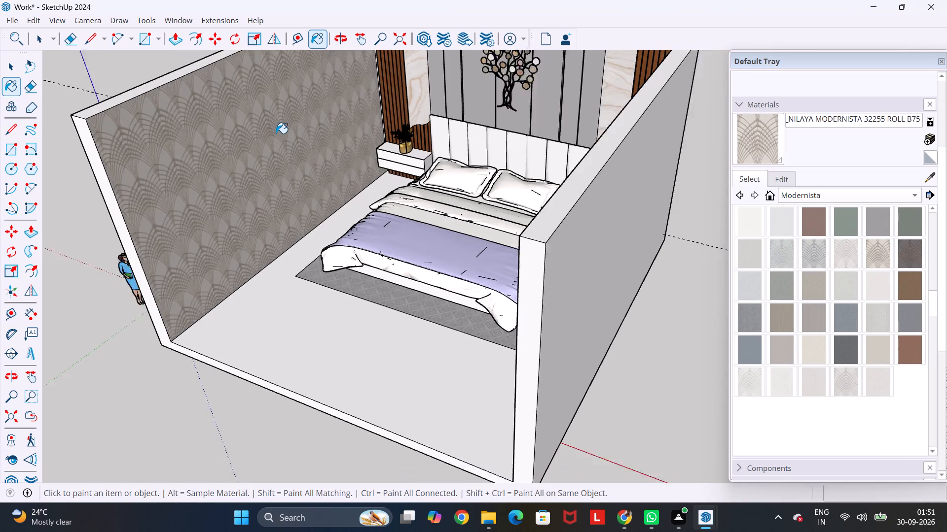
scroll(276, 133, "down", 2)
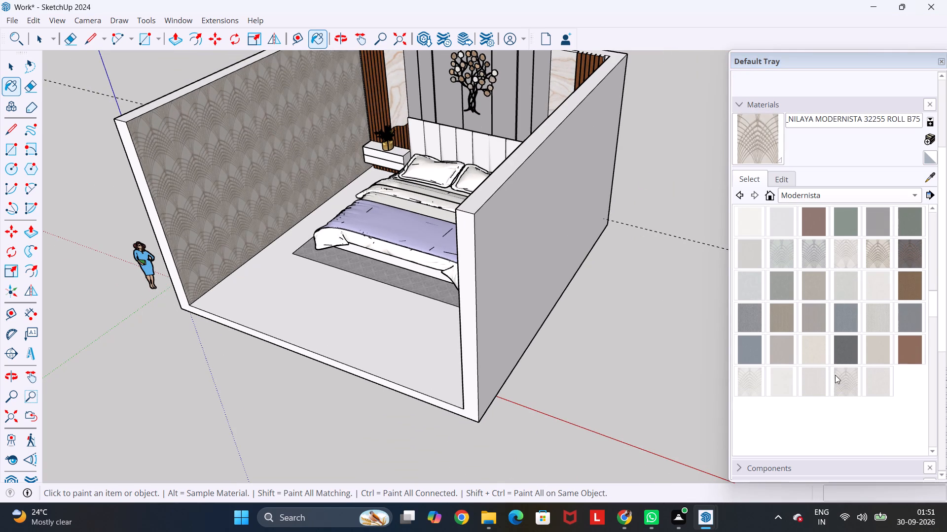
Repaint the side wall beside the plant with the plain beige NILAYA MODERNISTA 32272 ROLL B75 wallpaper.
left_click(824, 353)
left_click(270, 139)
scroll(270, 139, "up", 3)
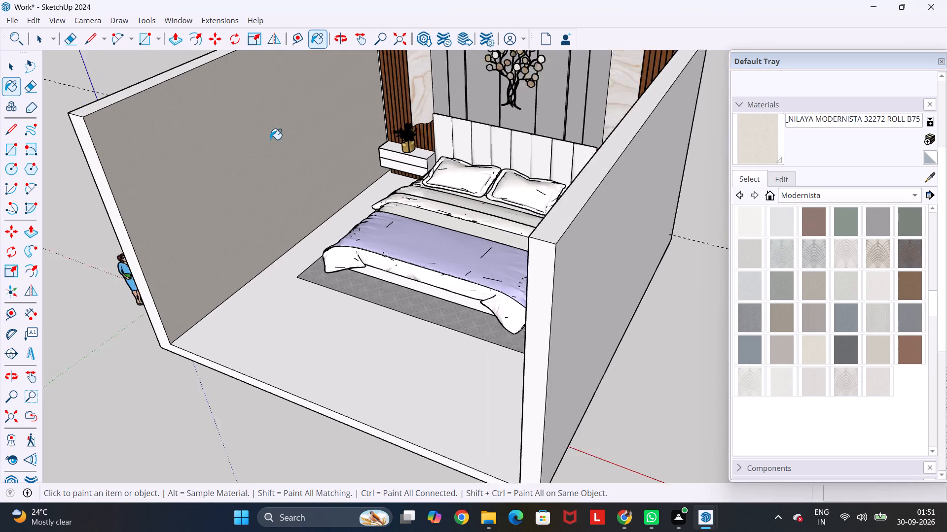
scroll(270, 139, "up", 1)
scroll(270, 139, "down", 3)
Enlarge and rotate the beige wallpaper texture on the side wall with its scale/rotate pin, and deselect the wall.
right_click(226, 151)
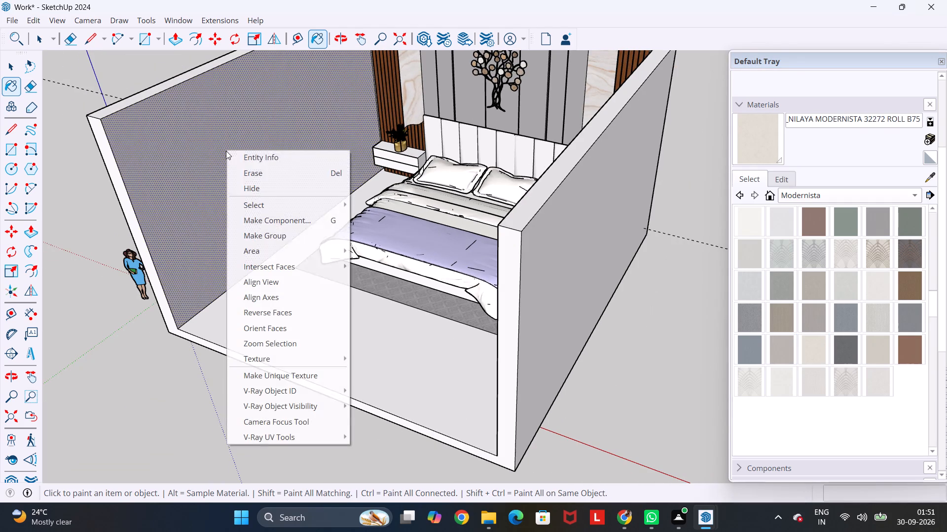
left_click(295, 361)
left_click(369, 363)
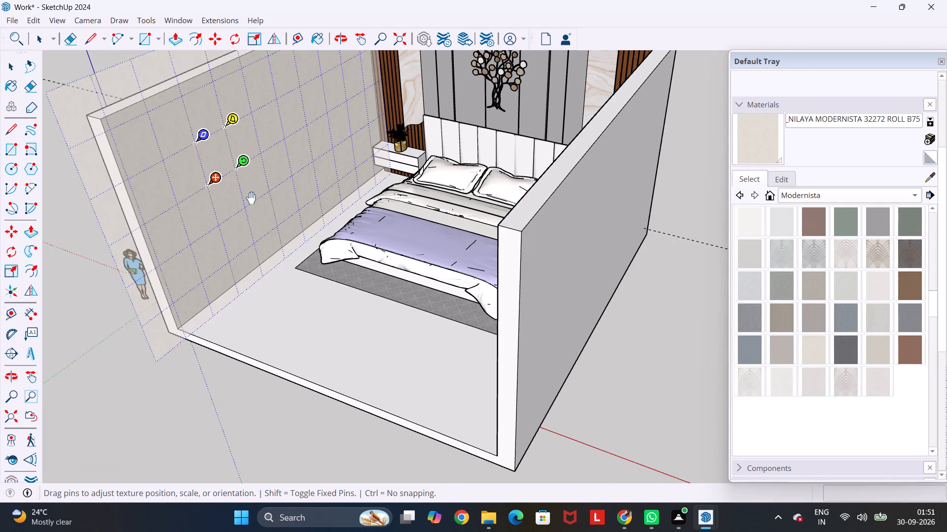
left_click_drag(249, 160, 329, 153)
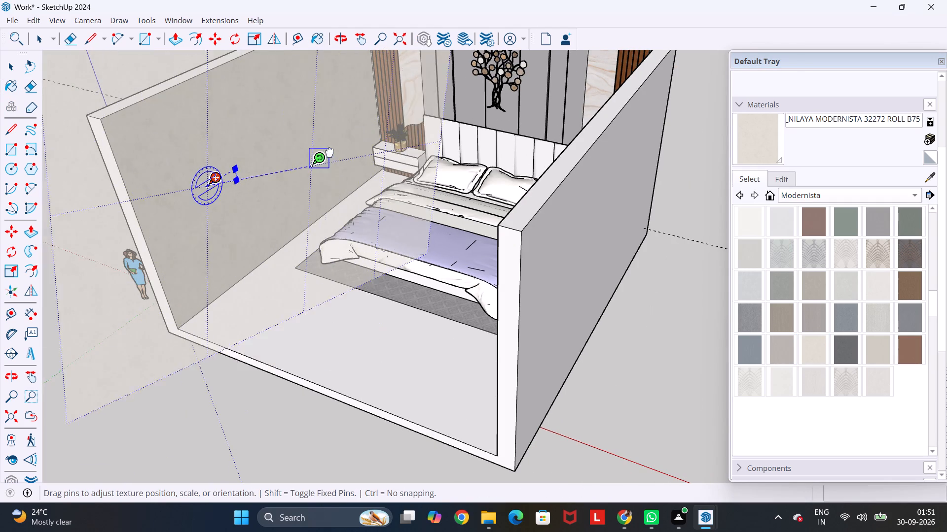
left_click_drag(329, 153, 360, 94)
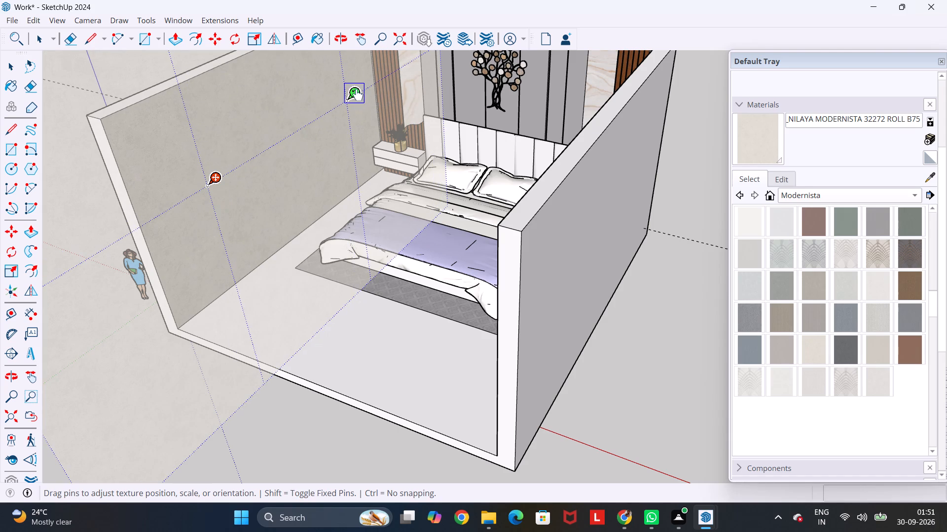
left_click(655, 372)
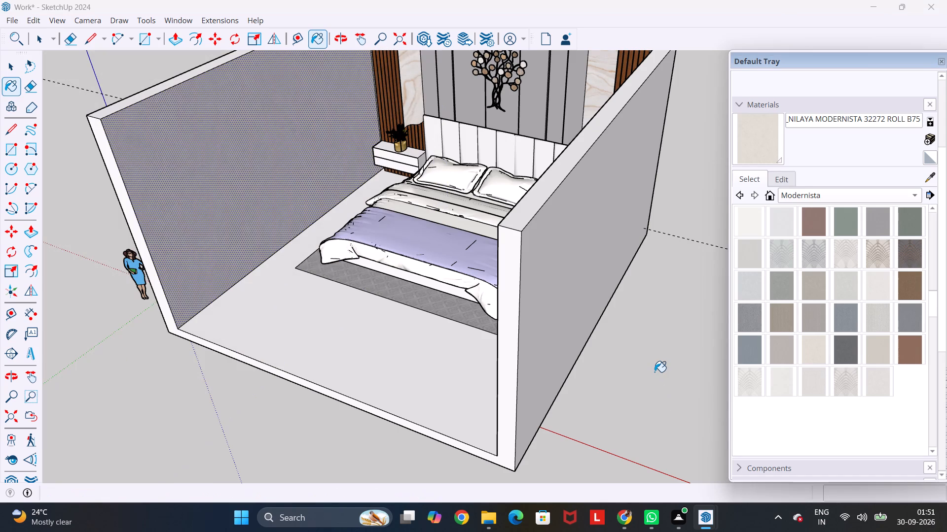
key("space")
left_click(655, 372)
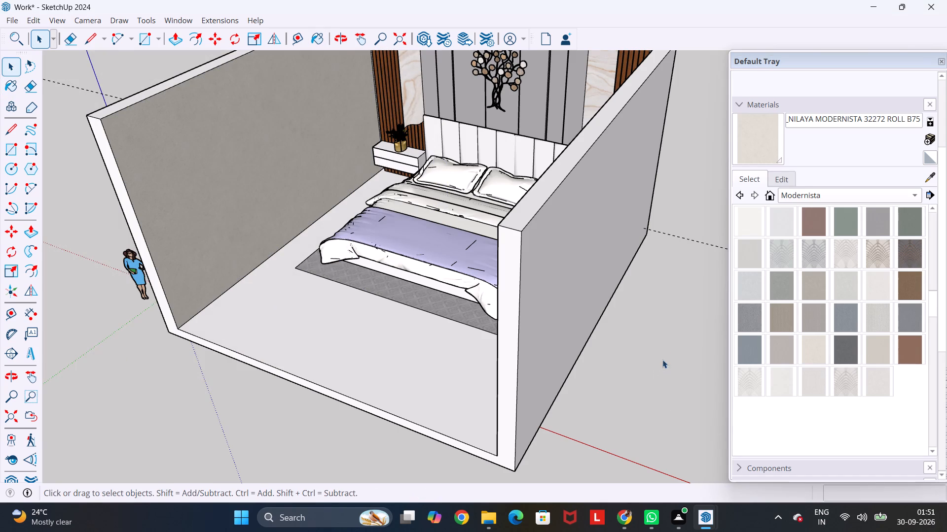
Paint the side wall beside the plant with NILAYA SCOTT LIVING FD25906 ROLL F75 from the Scott Living wallpapers.
scroll(683, 346, "down", 1)
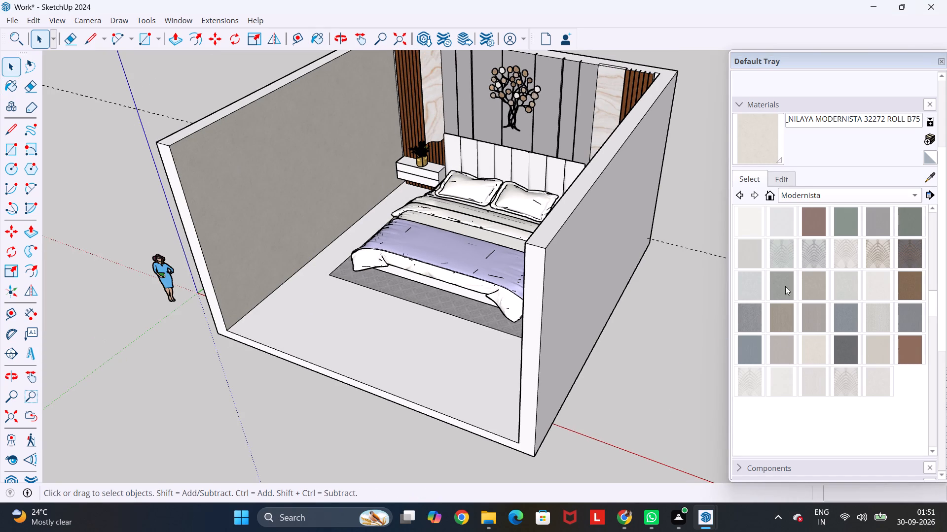
left_click(742, 196)
left_click(811, 245)
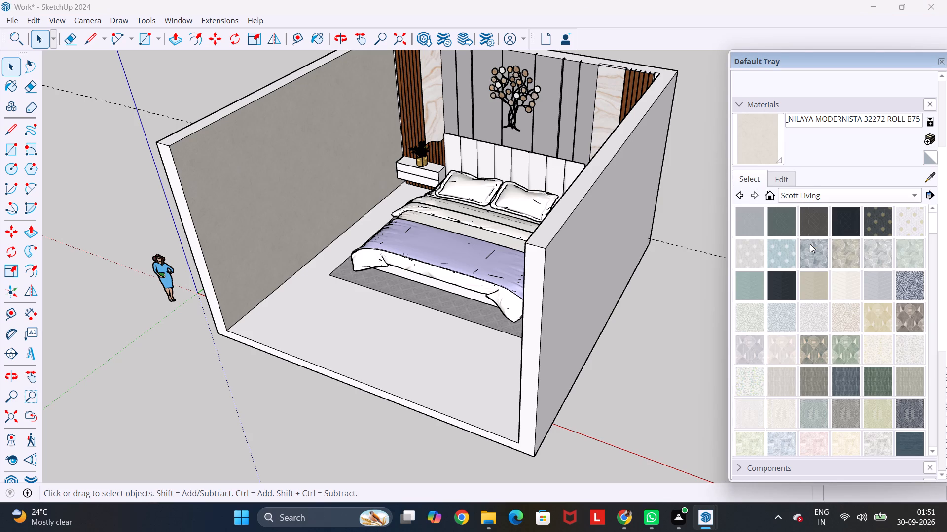
left_click(844, 246)
left_click(268, 180)
scroll(268, 178, "up", 4)
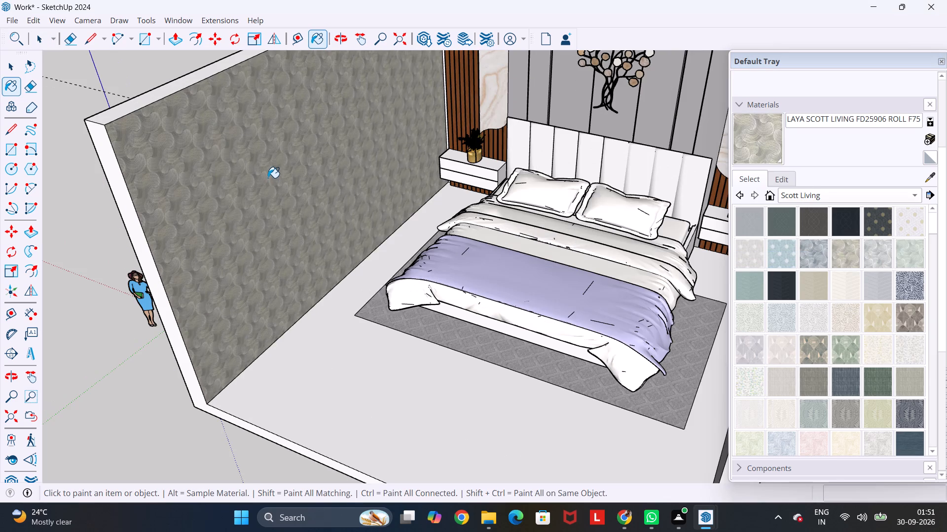
Enlarge and slightly rotate the swirl wallpaper pattern on the side wall with its scale/rotate pin, and deselect the wall.
right_click(268, 178)
left_click(344, 383)
left_click(419, 394)
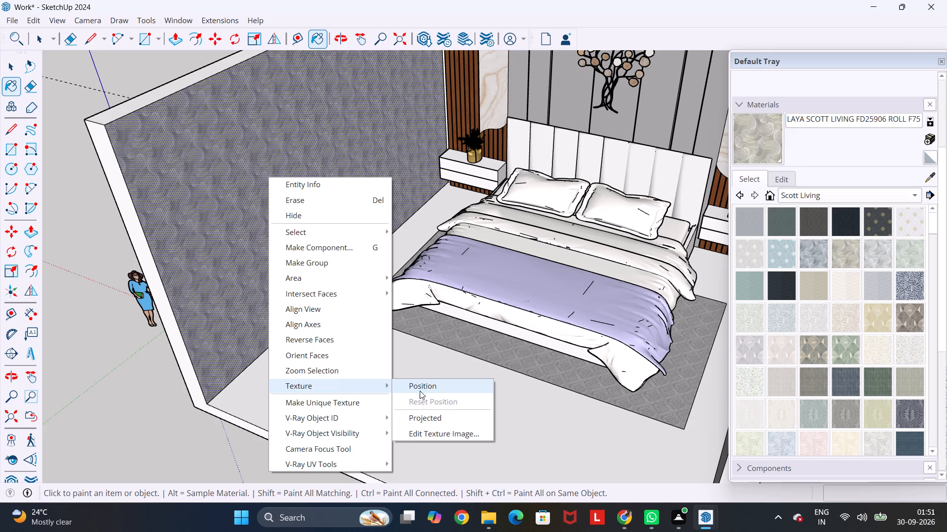
left_click(420, 389)
left_click_drag(298, 168, 386, 154)
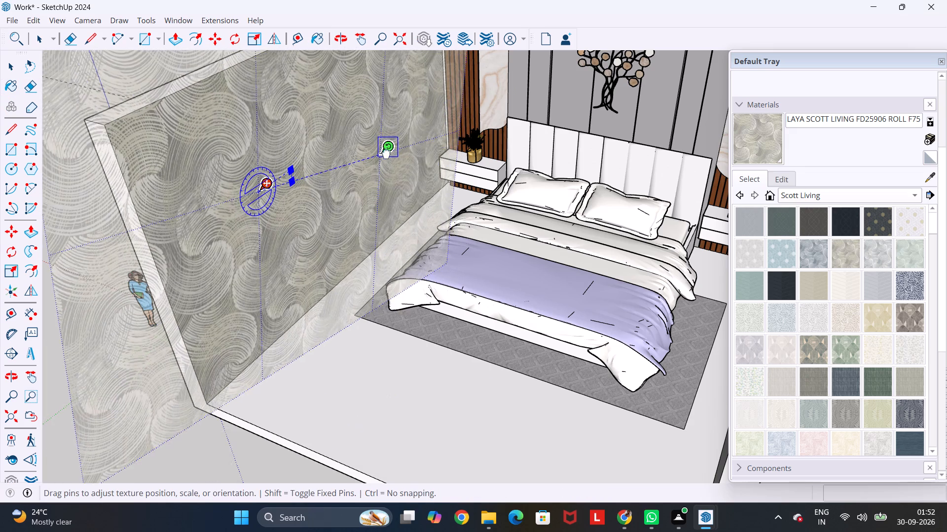
left_click_drag(386, 154, 374, 112)
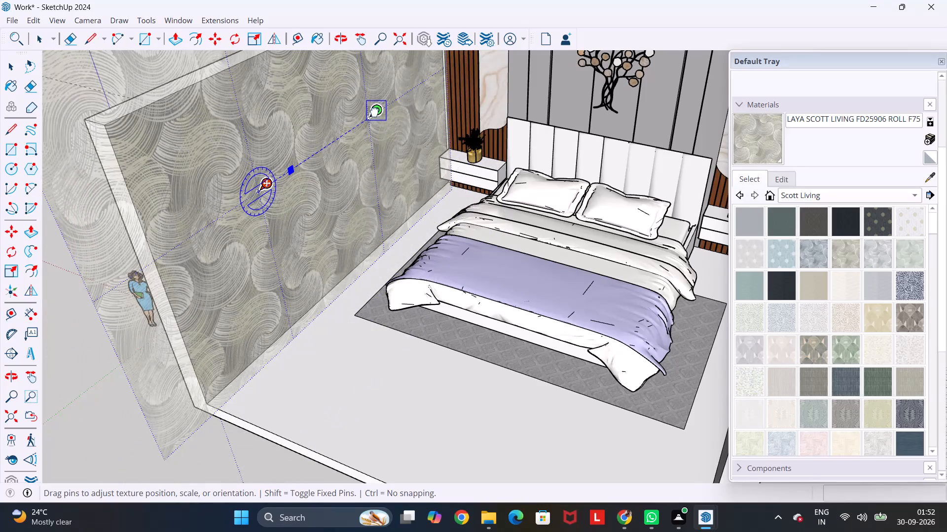
left_click_drag(374, 112, 370, 116)
scroll(379, 143, "down", 5)
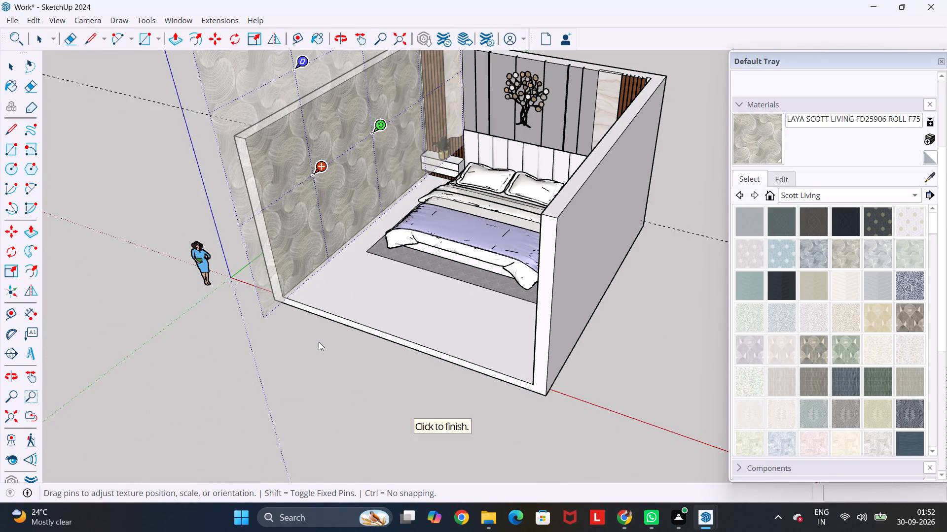
key("space")
left_click(319, 342)
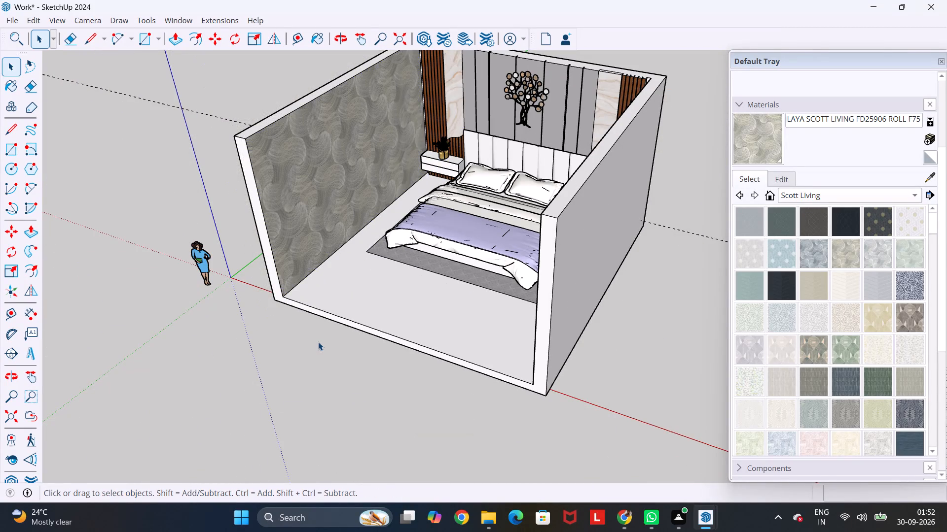
Paint the bedroom floor around the rug with Stone Vein Gray from the Stone materials.
middle_click_drag(319, 339, 411, 289)
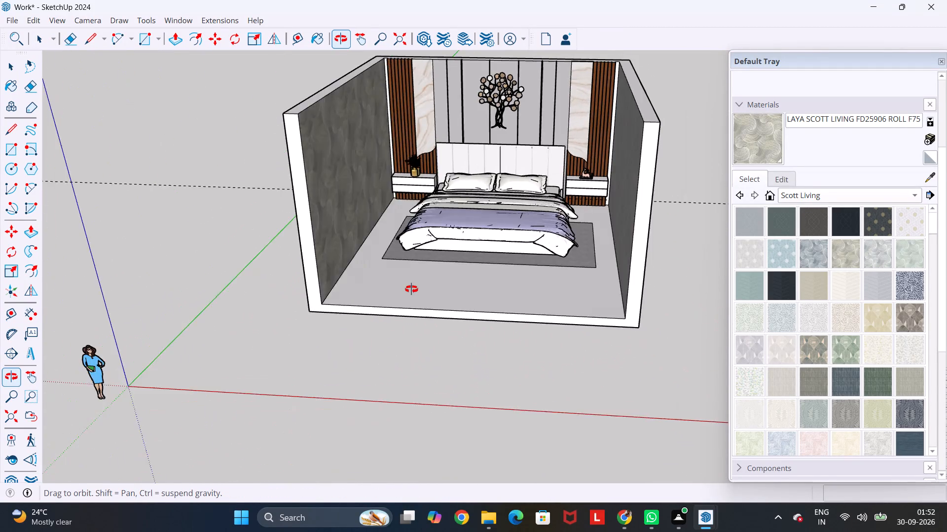
middle_click_drag(411, 289, 375, 322)
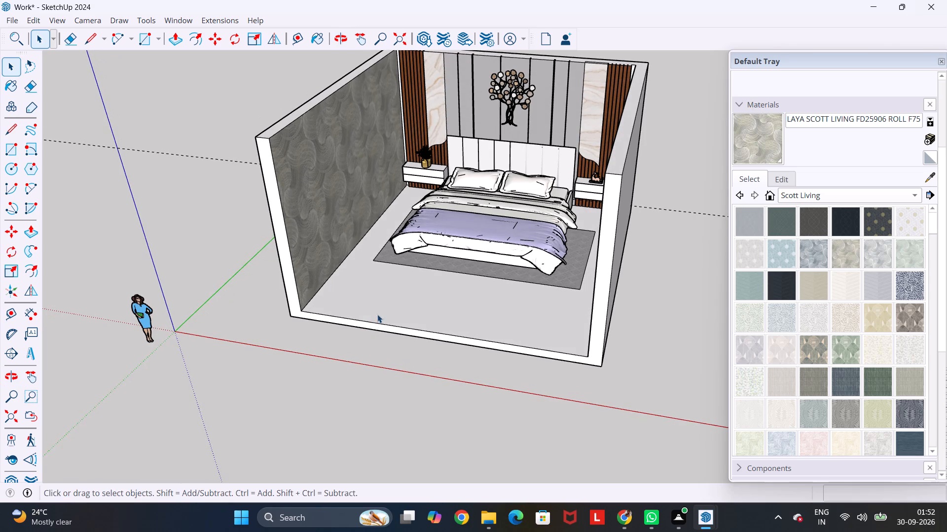
middle_click_drag(378, 313, 388, 334)
left_click(861, 198)
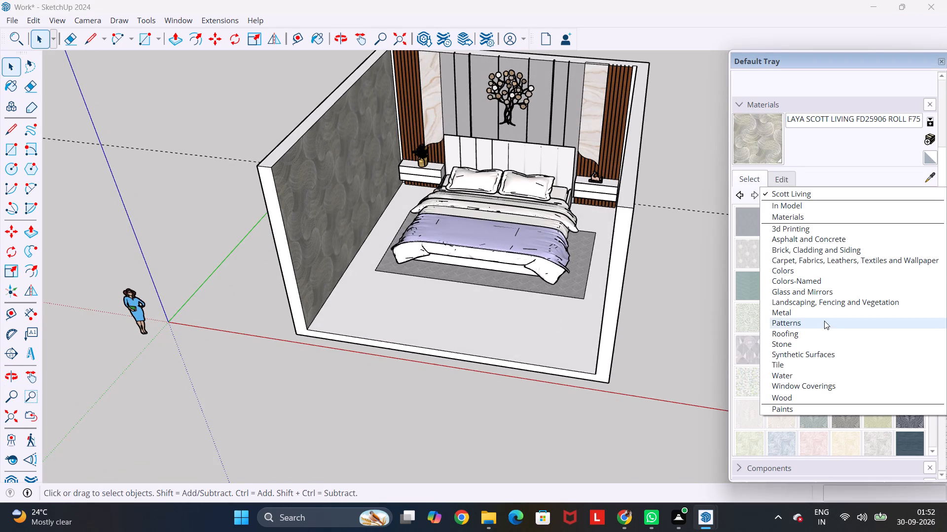
left_click(814, 345)
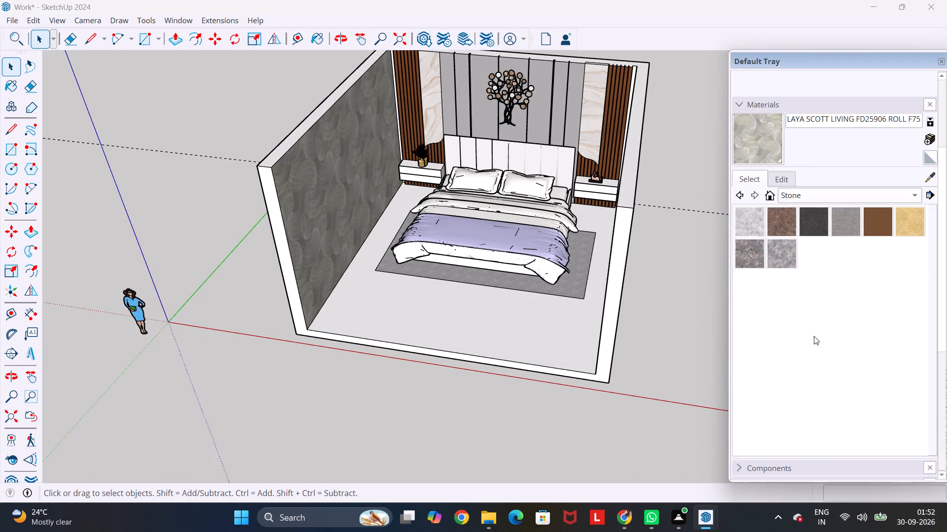
left_click(779, 258)
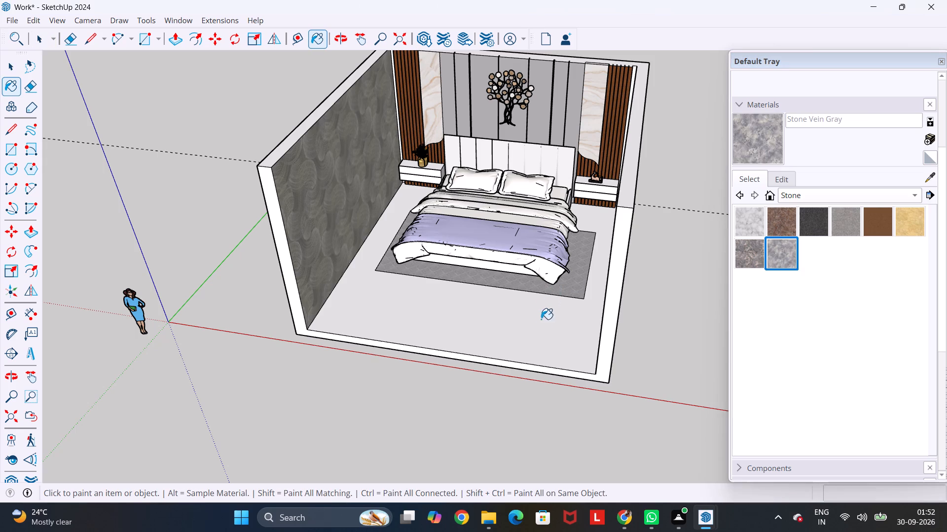
scroll(538, 328, "up", 4)
left_click(537, 329)
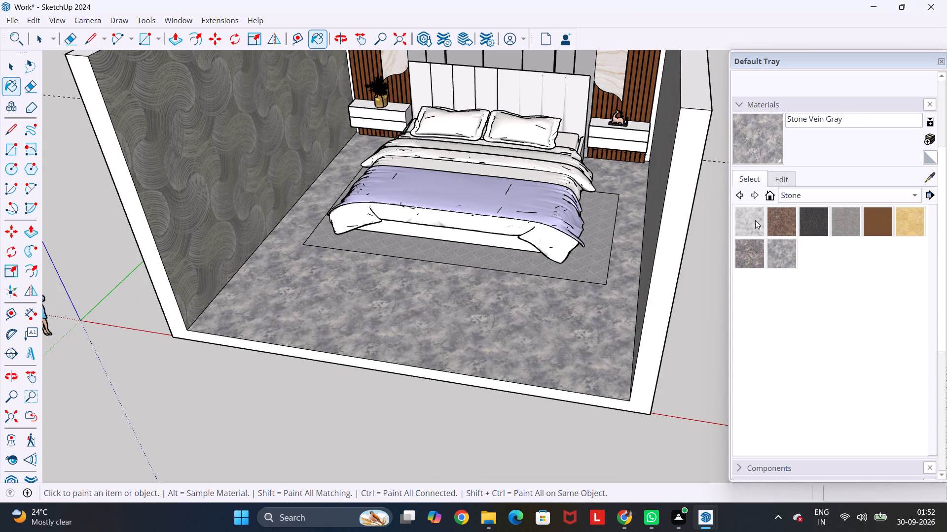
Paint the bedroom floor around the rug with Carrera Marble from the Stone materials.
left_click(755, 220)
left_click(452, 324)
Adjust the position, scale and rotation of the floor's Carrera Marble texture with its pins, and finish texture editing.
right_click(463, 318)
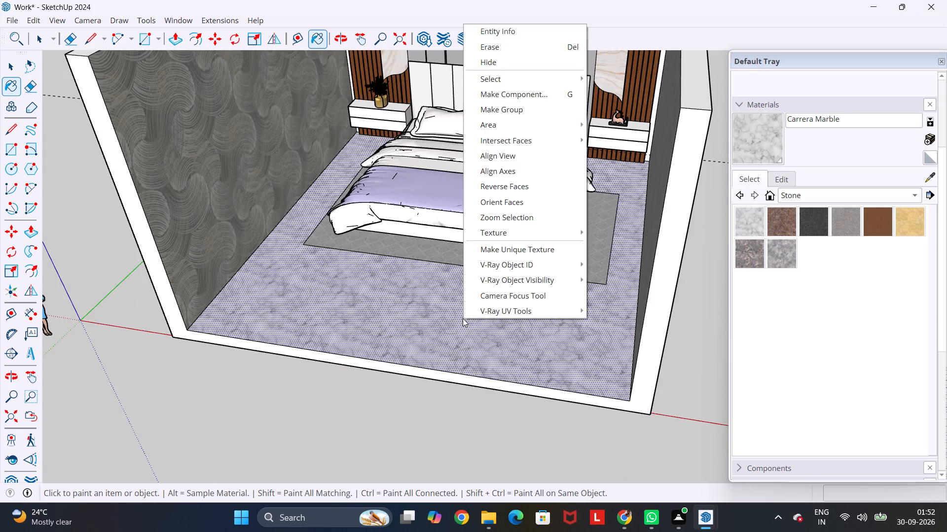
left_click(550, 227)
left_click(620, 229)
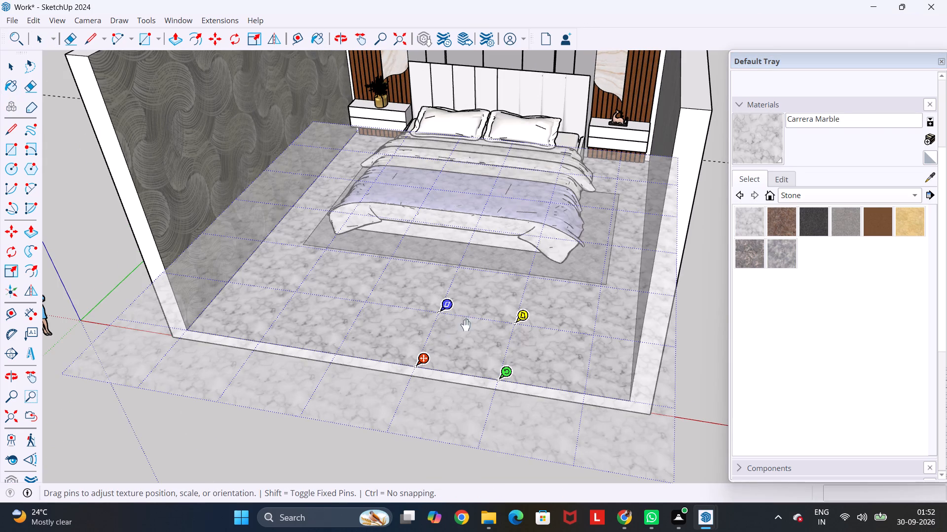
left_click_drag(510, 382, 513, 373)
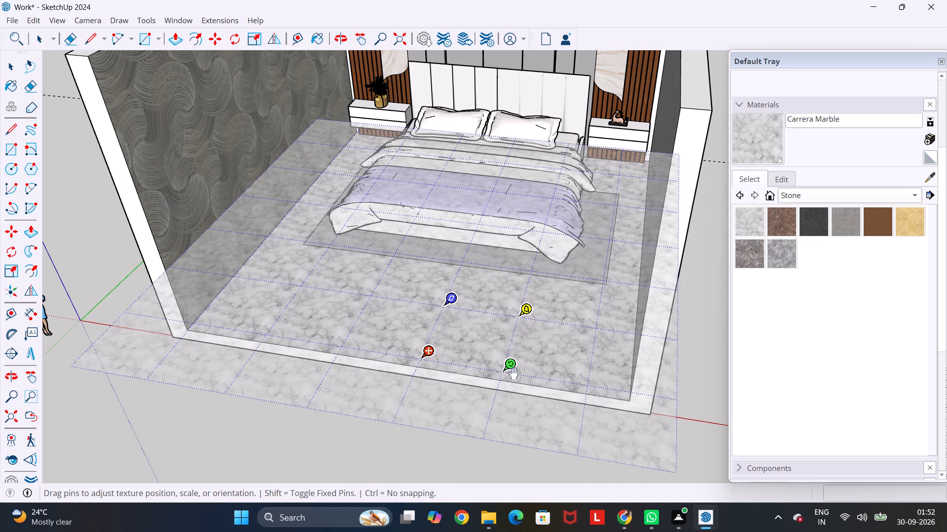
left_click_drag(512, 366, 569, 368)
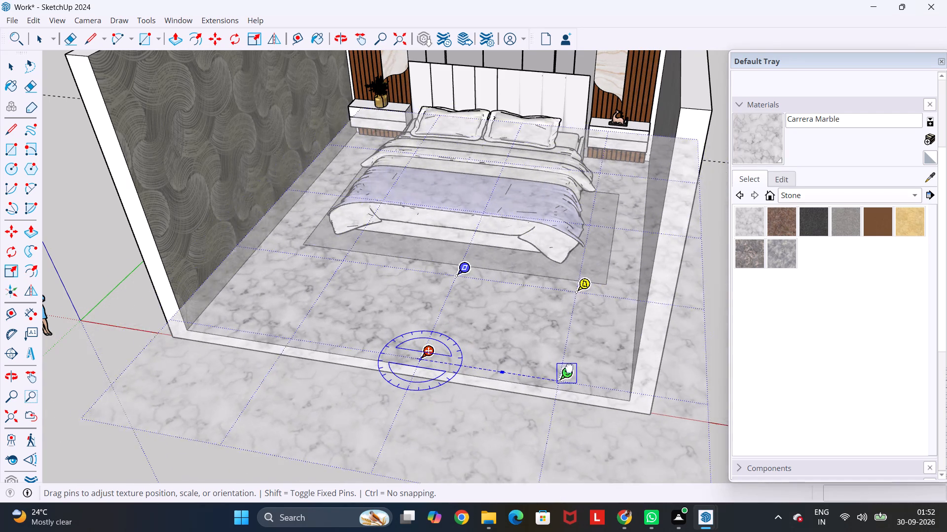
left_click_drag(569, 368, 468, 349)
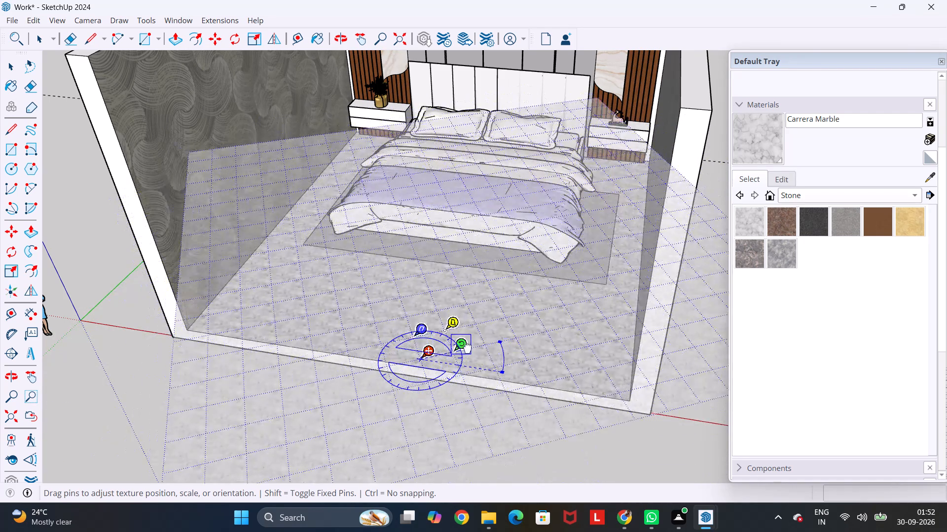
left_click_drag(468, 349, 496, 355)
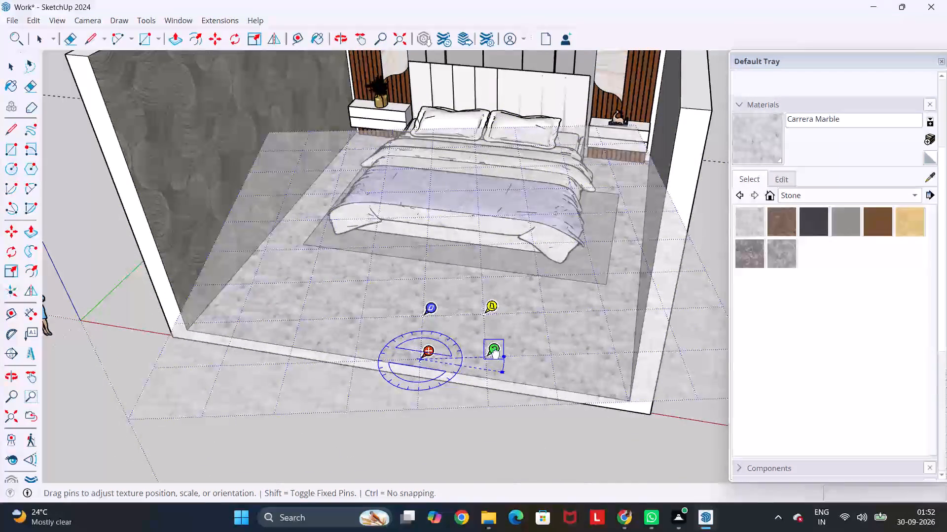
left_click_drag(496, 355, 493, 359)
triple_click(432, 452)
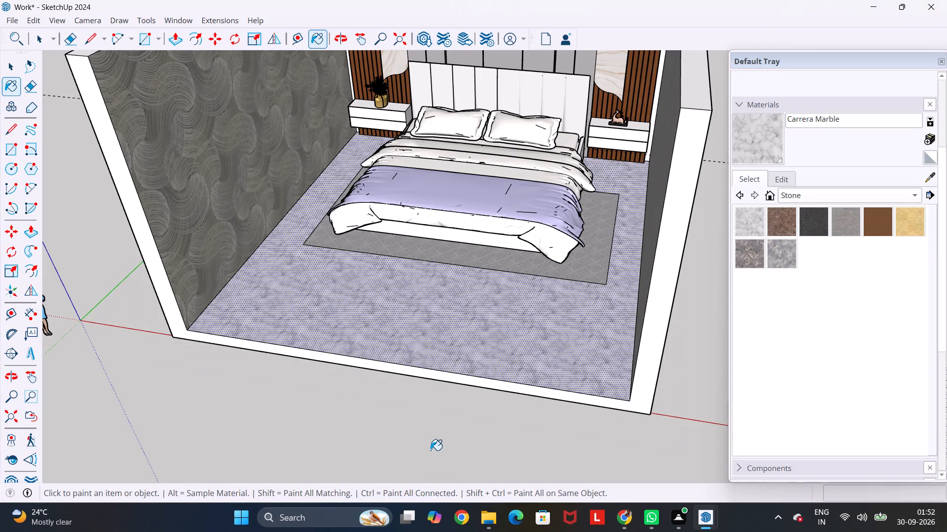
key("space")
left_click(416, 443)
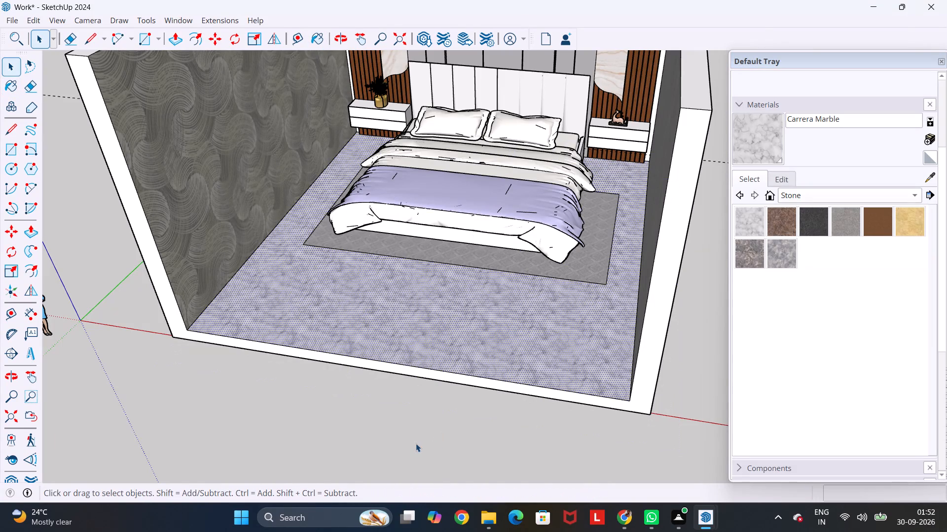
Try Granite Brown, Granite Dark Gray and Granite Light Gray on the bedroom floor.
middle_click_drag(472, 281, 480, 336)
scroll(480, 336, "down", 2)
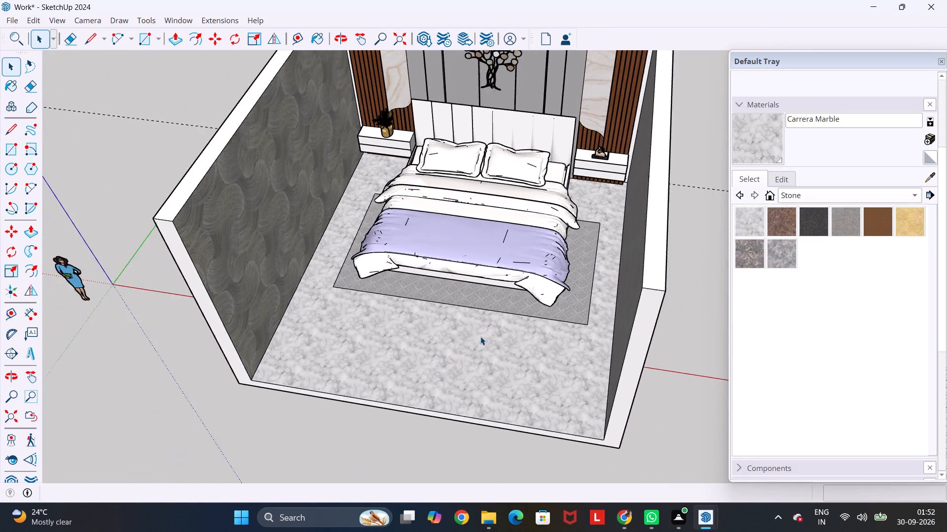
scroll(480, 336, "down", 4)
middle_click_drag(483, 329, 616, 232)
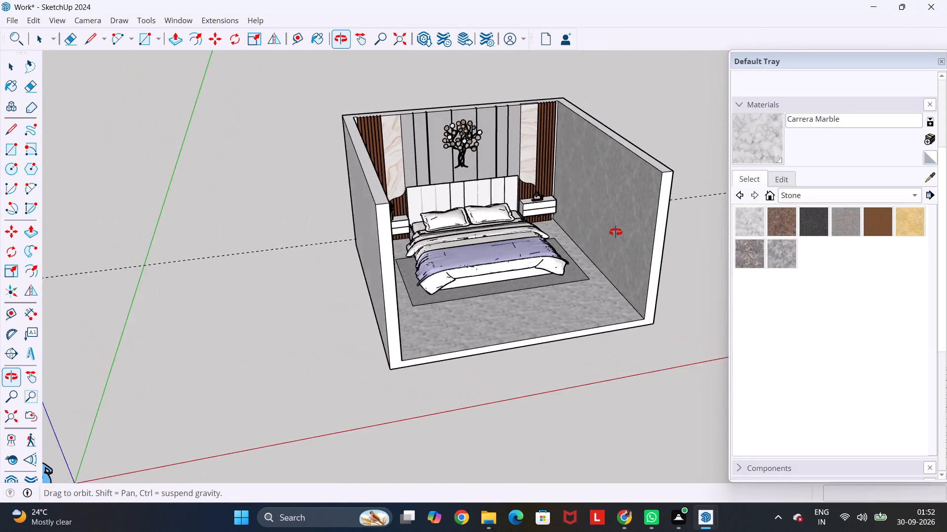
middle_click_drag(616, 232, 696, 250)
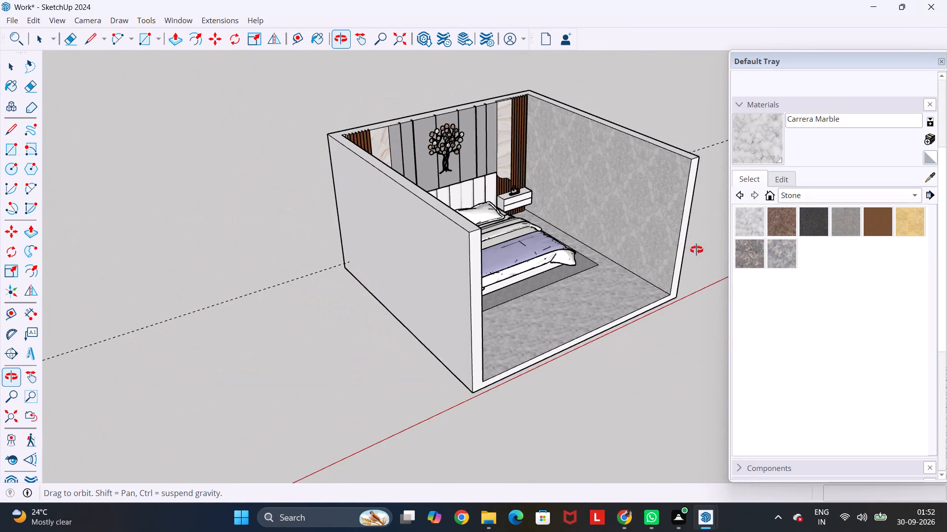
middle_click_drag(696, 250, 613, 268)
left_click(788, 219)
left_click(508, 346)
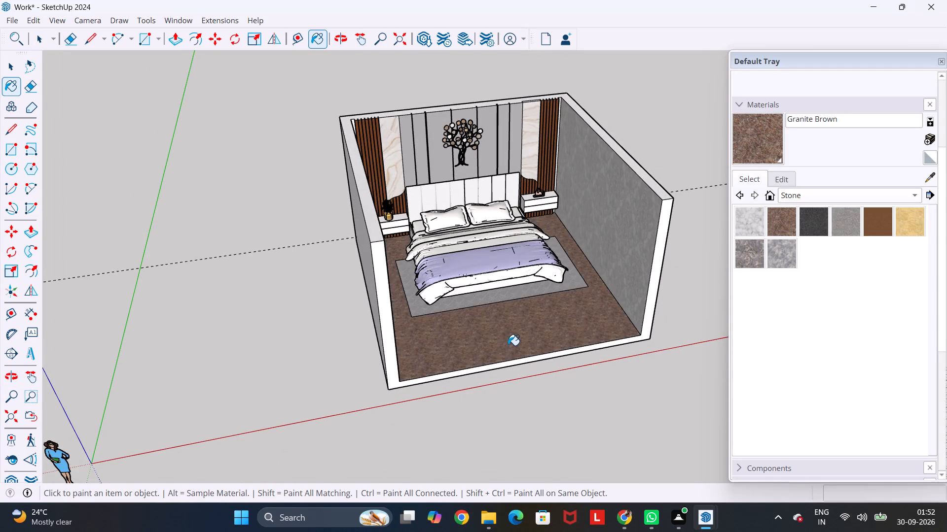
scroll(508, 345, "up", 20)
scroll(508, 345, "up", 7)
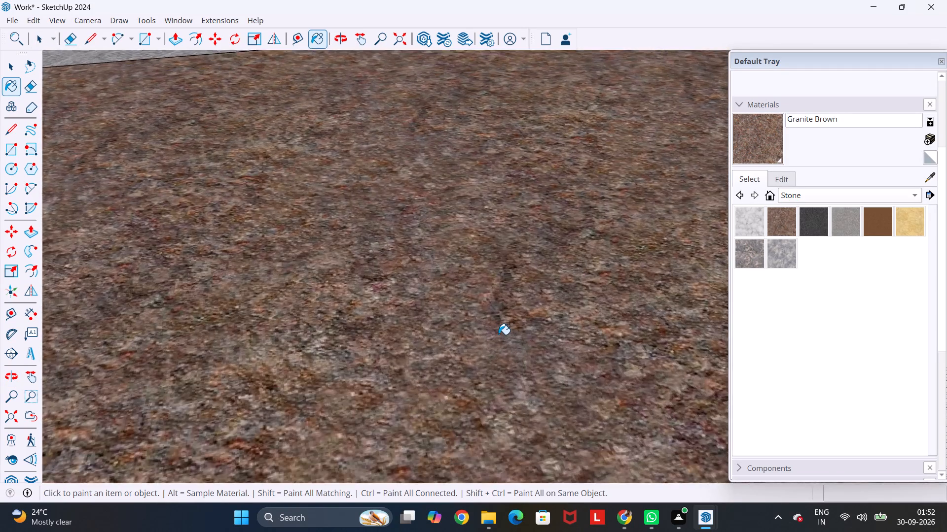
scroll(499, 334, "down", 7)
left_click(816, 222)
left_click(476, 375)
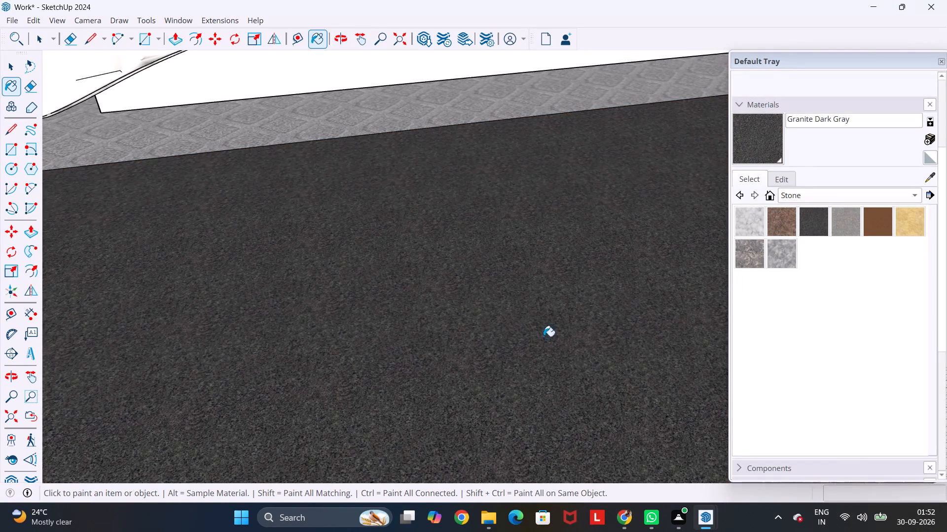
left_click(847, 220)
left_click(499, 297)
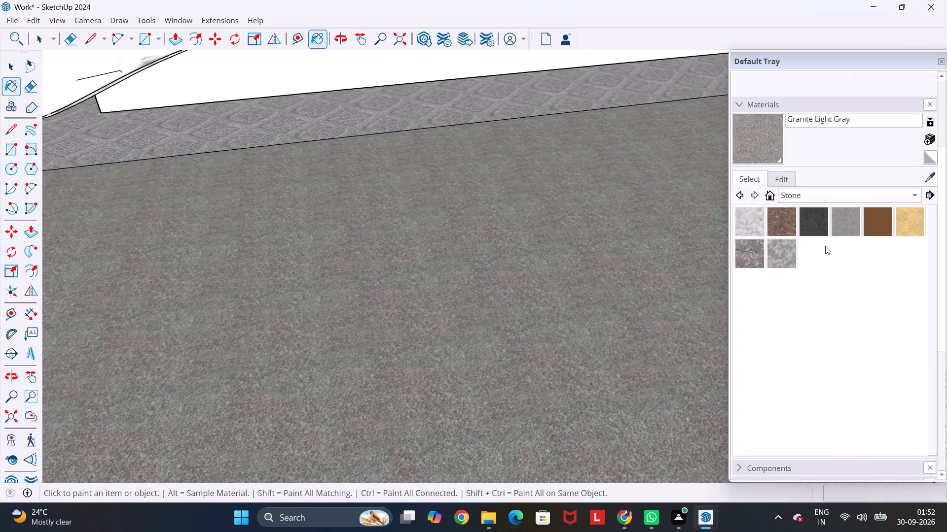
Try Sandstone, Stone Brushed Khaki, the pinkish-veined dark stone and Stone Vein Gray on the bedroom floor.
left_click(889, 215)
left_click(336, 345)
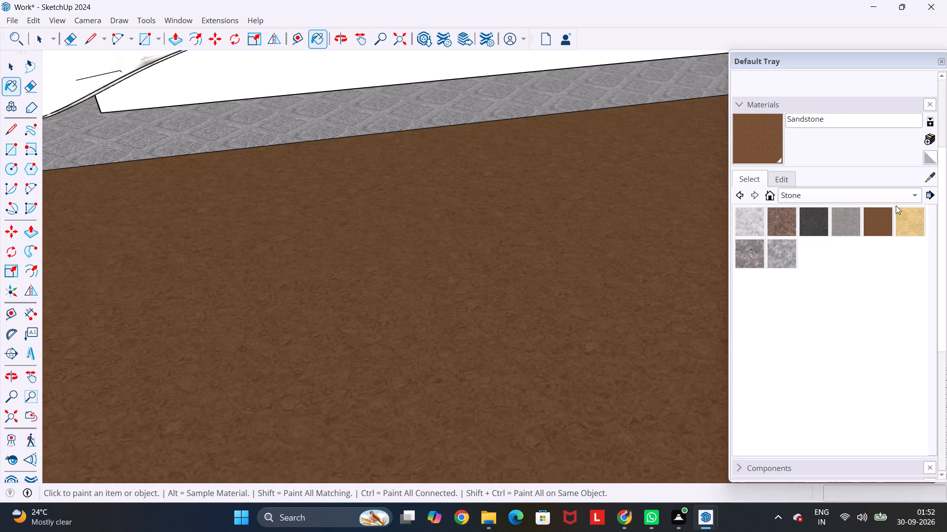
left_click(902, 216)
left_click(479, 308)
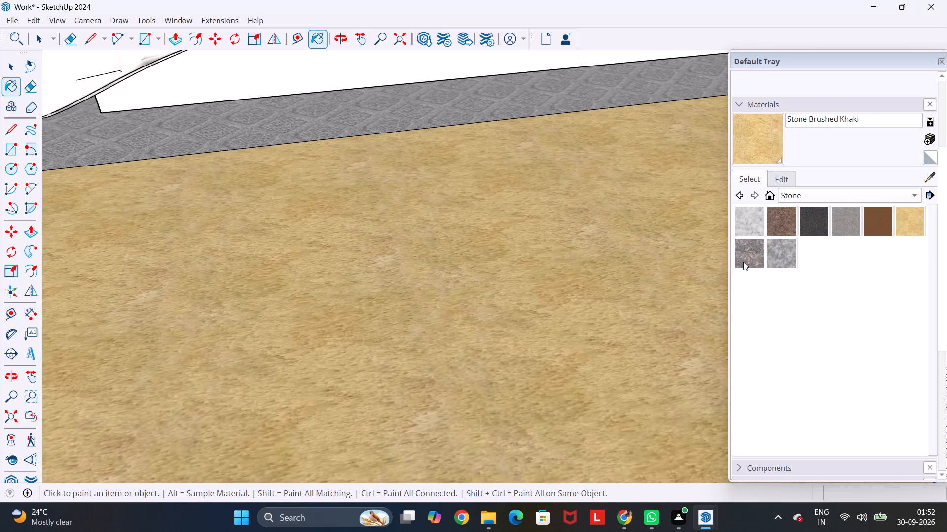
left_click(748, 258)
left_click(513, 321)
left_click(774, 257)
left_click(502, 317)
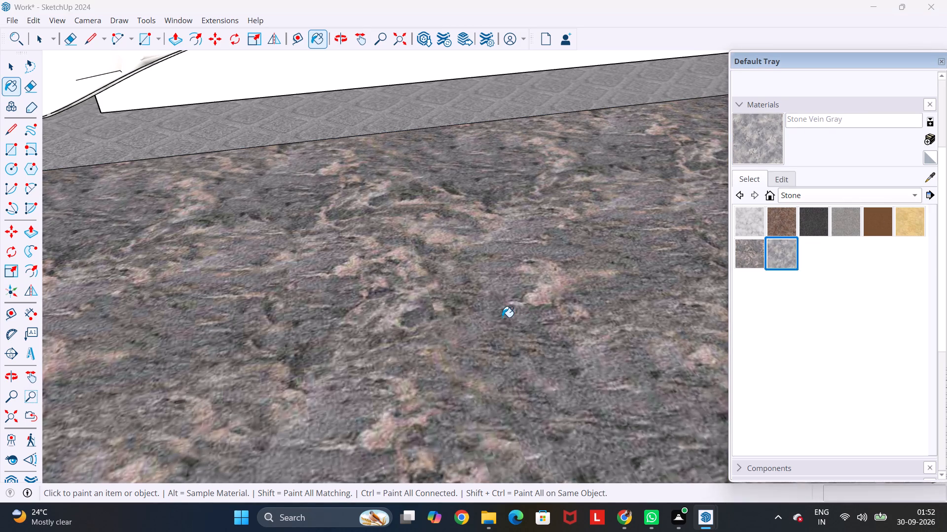
Paint the bedroom floor around the rug with Carrera Marble from the Stone materials.
scroll(617, 240, "up", 1)
scroll(560, 253, "down", 18)
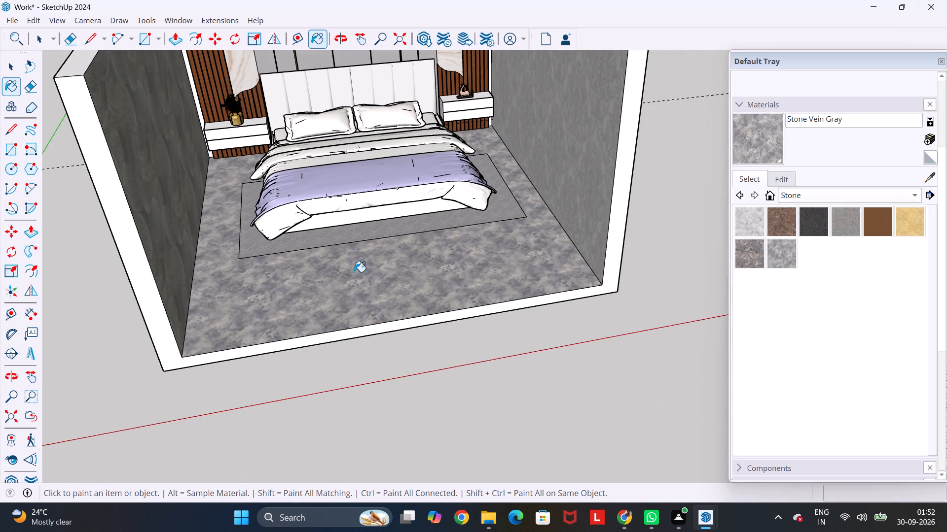
left_click(753, 224)
left_click(371, 276)
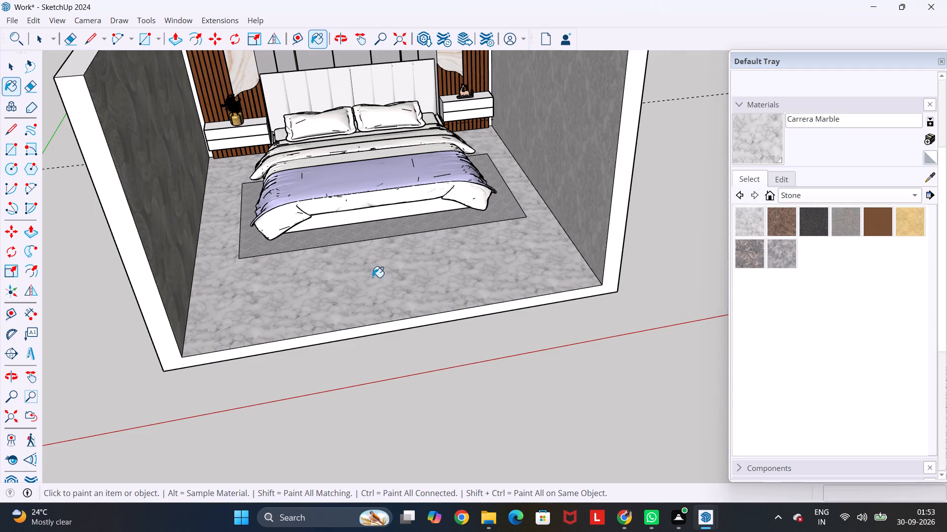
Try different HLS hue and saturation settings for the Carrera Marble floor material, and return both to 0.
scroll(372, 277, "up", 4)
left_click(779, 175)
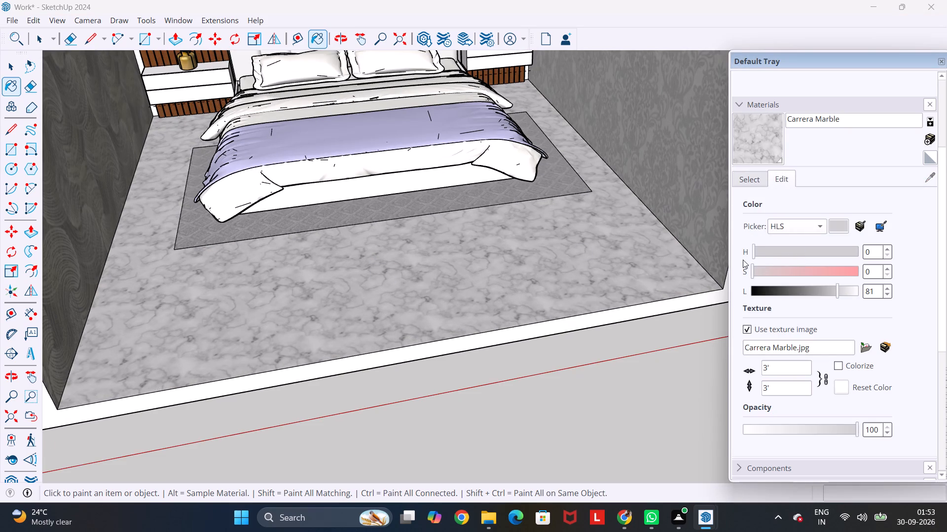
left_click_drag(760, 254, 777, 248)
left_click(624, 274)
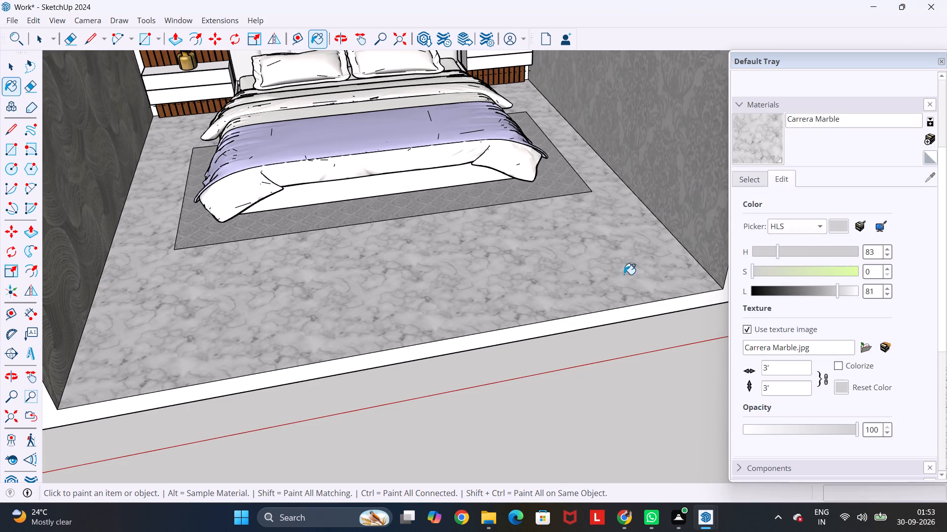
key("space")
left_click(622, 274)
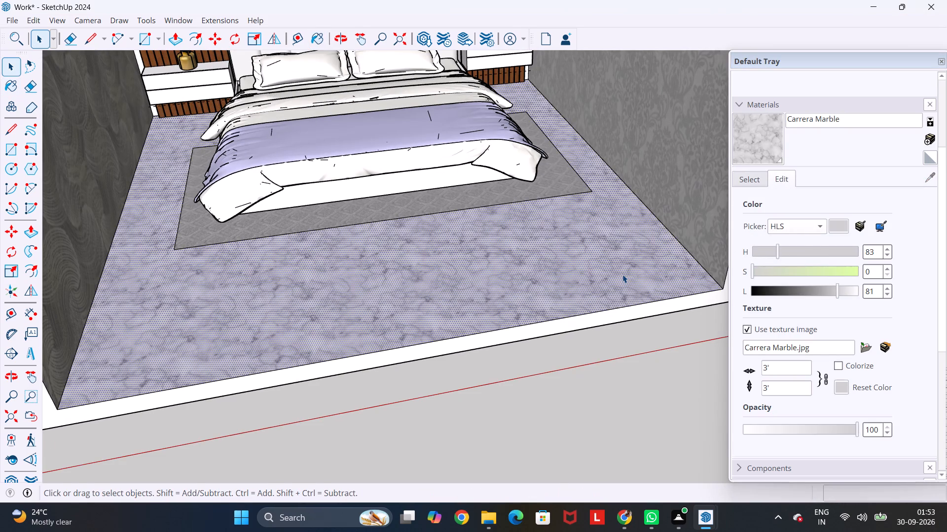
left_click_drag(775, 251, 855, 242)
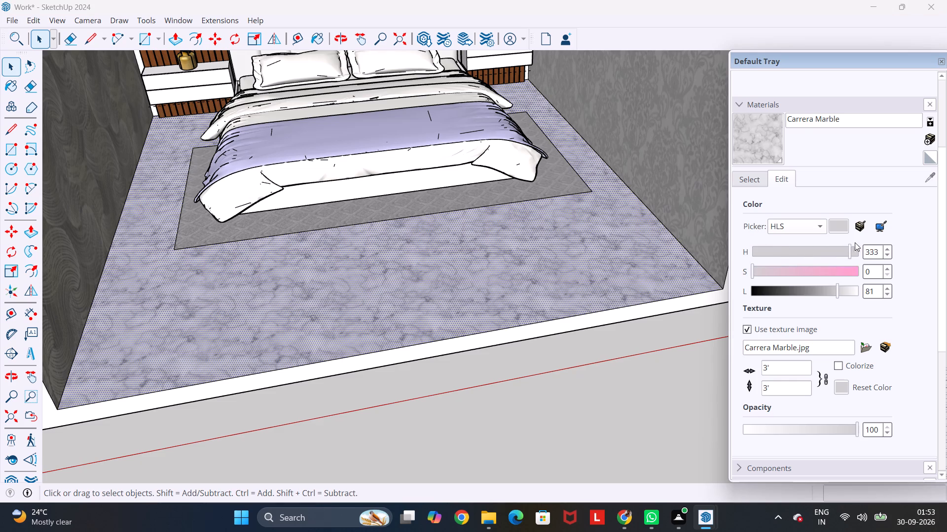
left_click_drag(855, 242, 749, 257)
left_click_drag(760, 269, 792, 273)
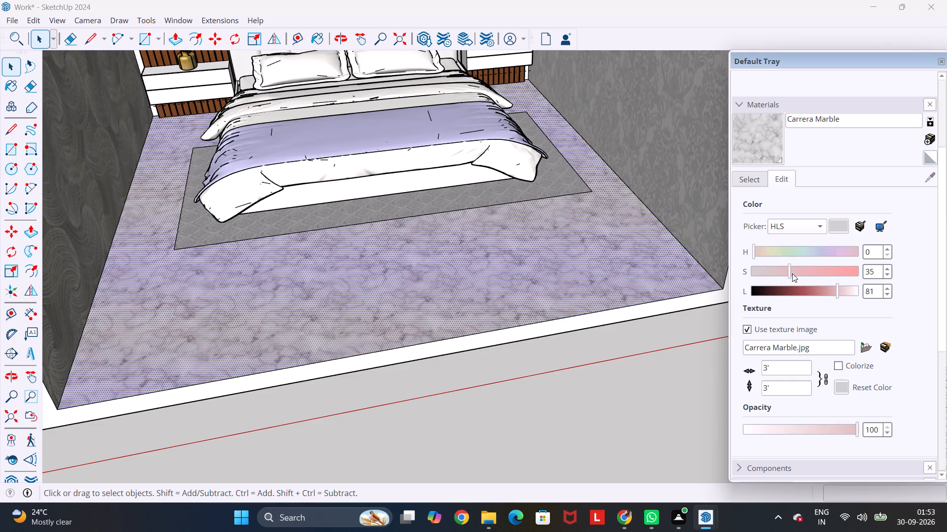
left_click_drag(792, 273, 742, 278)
Set the Carrera Marble material's lightness to 82 and deselect the floor.
left_click_drag(834, 291, 826, 290)
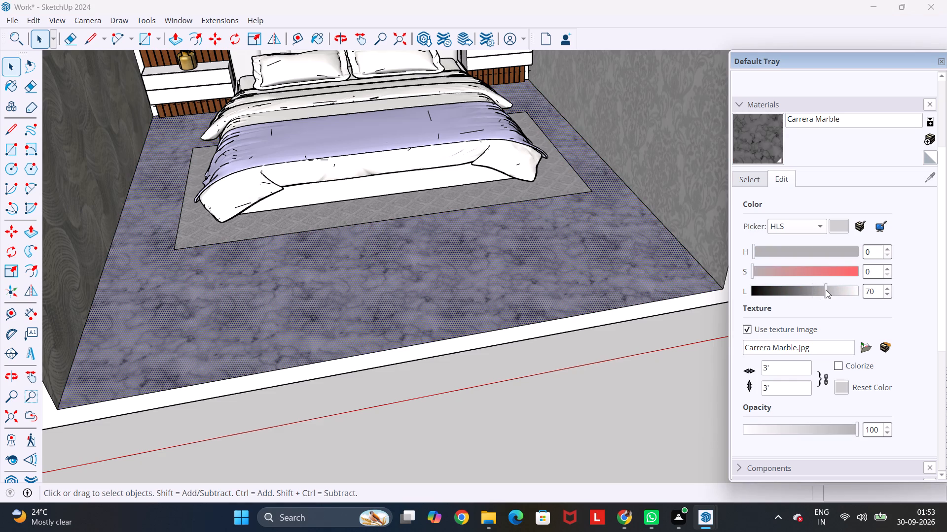
left_click_drag(826, 290, 838, 286)
left_click(483, 418)
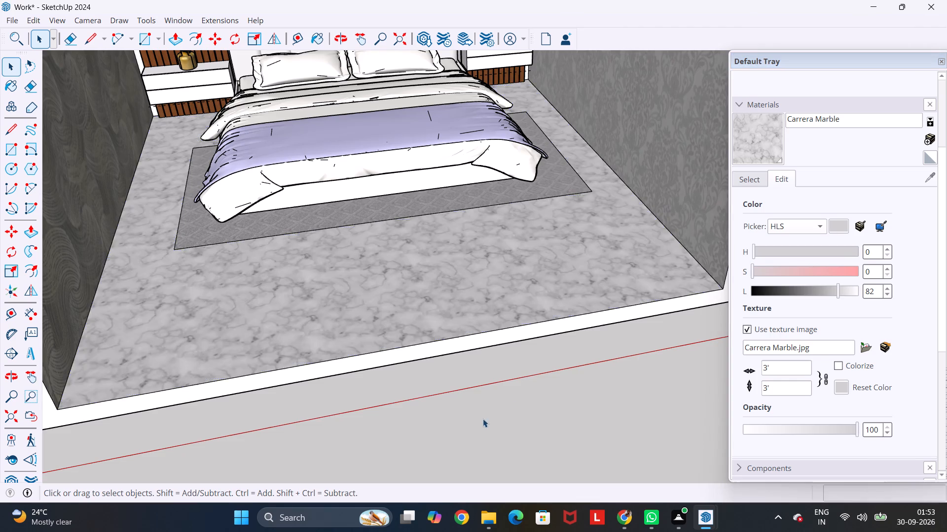
Examine the marble floor, feature wall and both wallpapered side walls from several angles.
scroll(483, 415, "down", 5)
middle_click_drag(540, 252, 600, 245)
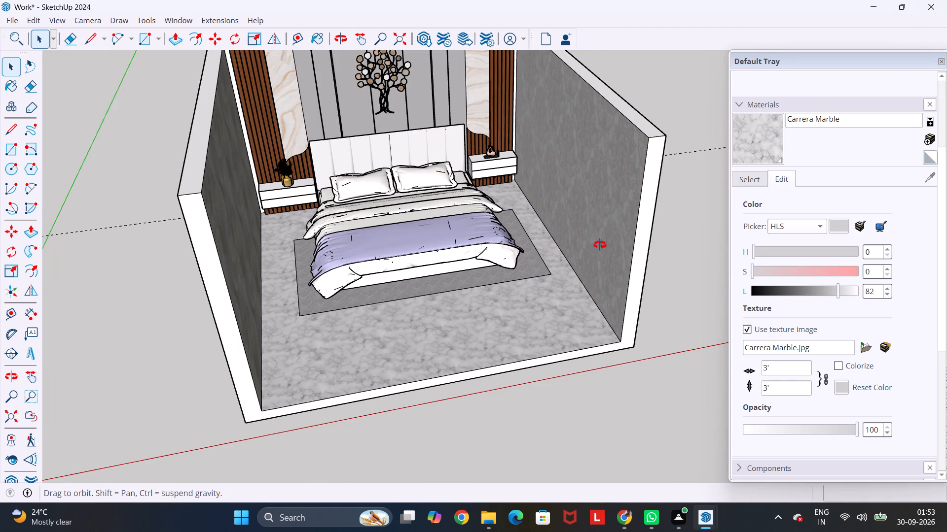
middle_click_drag(600, 245, 642, 224)
scroll(600, 134, "up", 12)
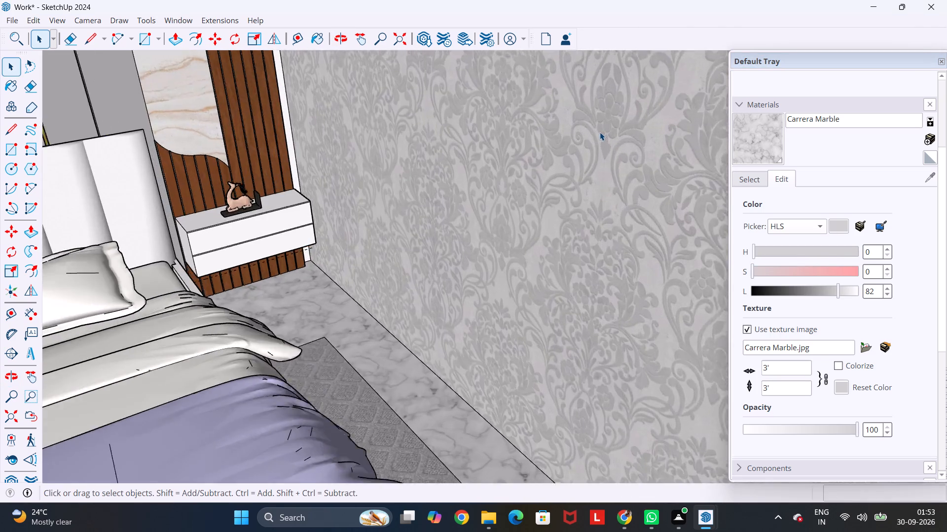
scroll(600, 132, "up", 4)
scroll(600, 132, "down", 19)
middle_click_drag(616, 144, 502, 217)
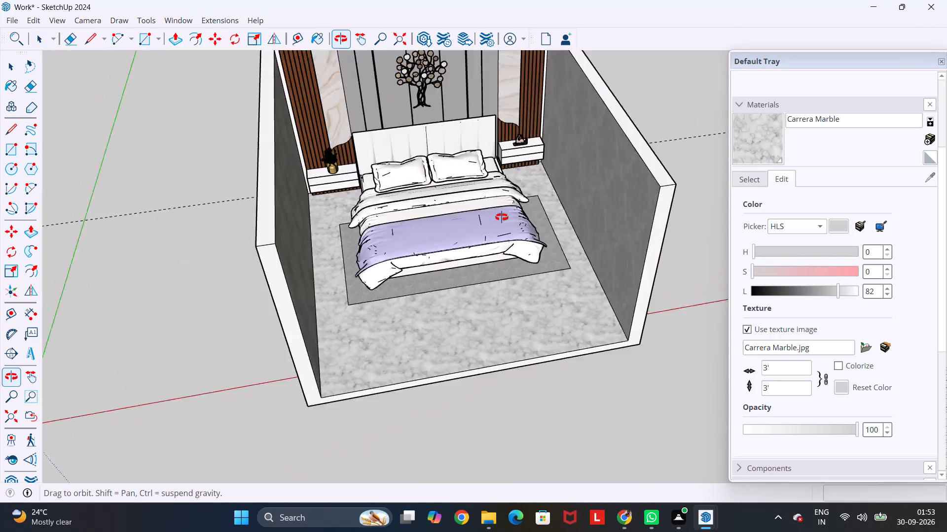
middle_click_drag(502, 217, 432, 142)
scroll(432, 142, "down", 1)
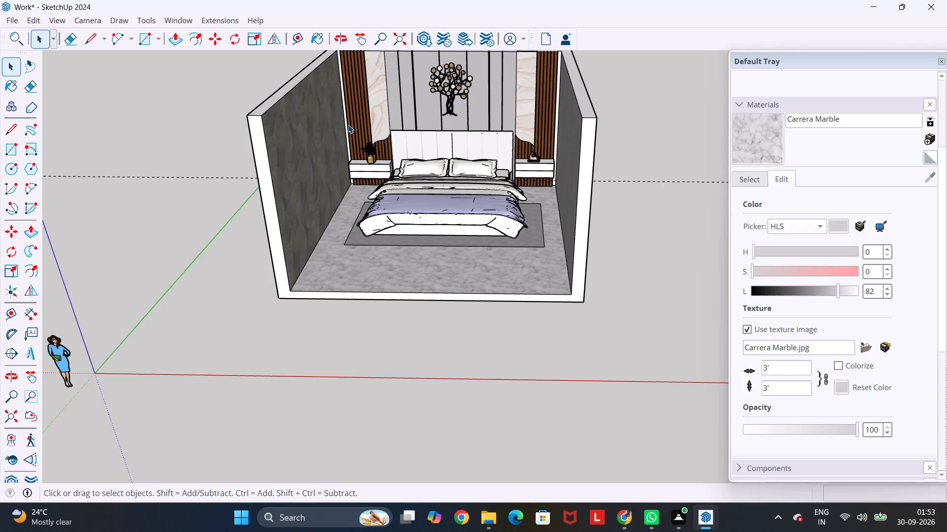
scroll(305, 100, "up", 1)
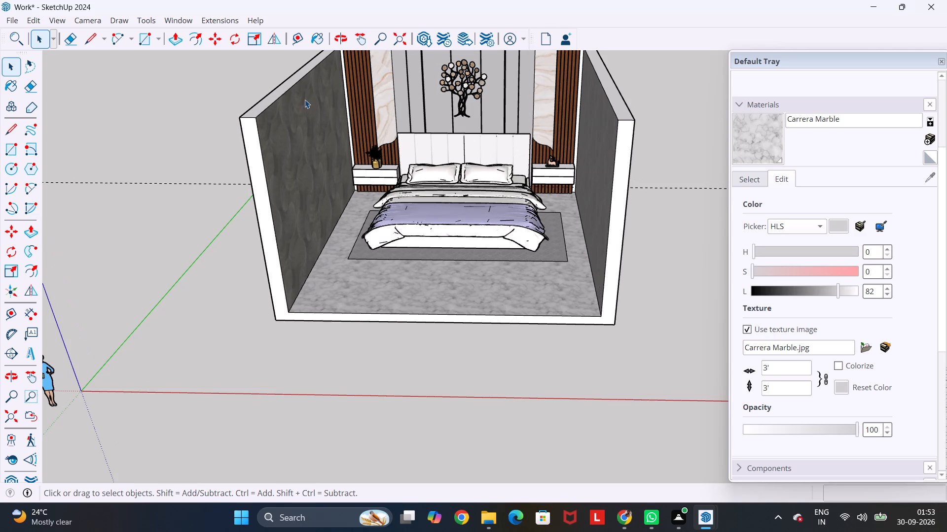
middle_click_drag(302, 122, 275, 191, "shift")
scroll(275, 186, "up", 1)
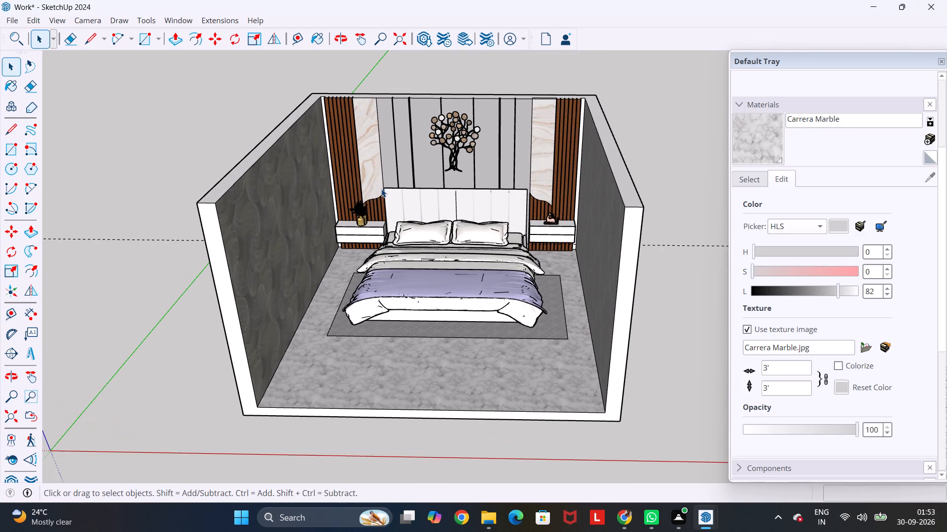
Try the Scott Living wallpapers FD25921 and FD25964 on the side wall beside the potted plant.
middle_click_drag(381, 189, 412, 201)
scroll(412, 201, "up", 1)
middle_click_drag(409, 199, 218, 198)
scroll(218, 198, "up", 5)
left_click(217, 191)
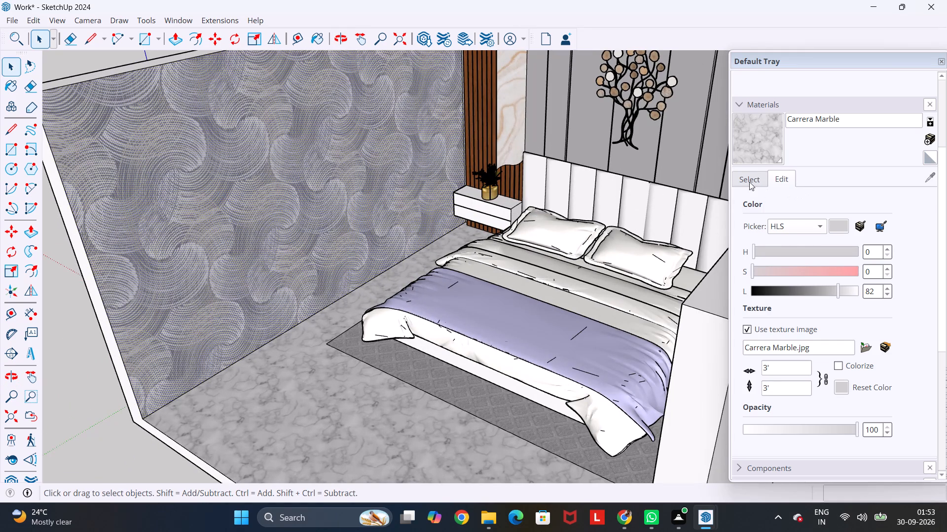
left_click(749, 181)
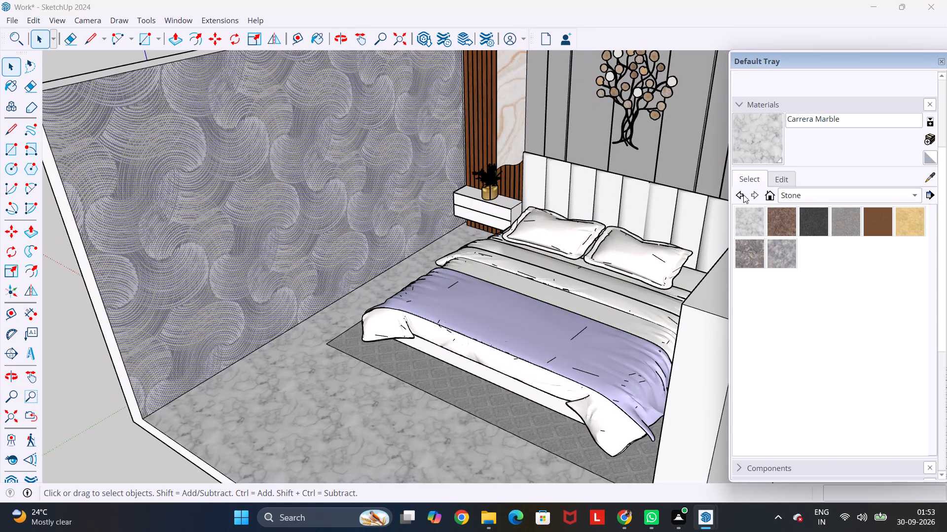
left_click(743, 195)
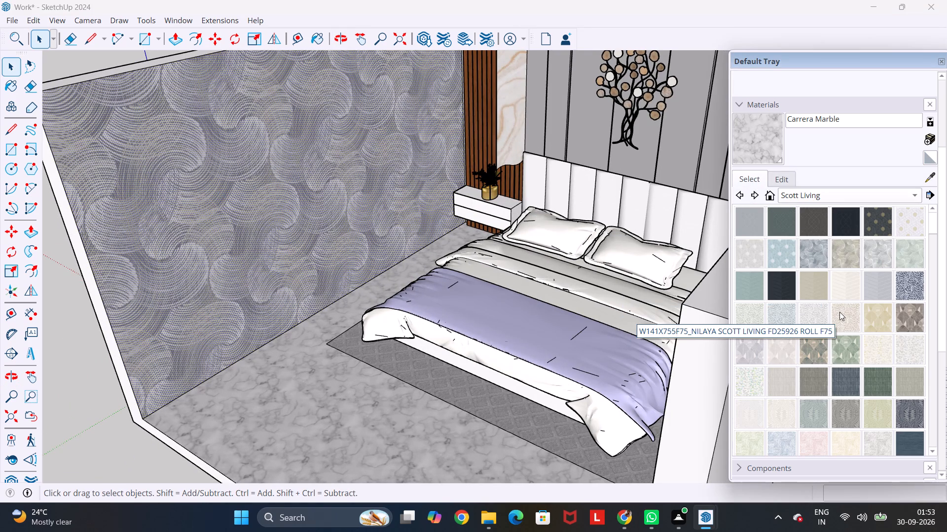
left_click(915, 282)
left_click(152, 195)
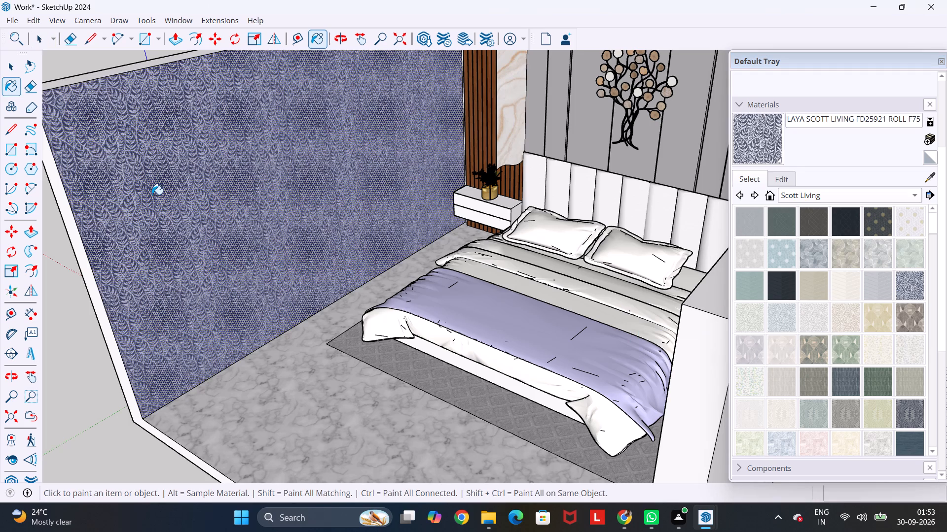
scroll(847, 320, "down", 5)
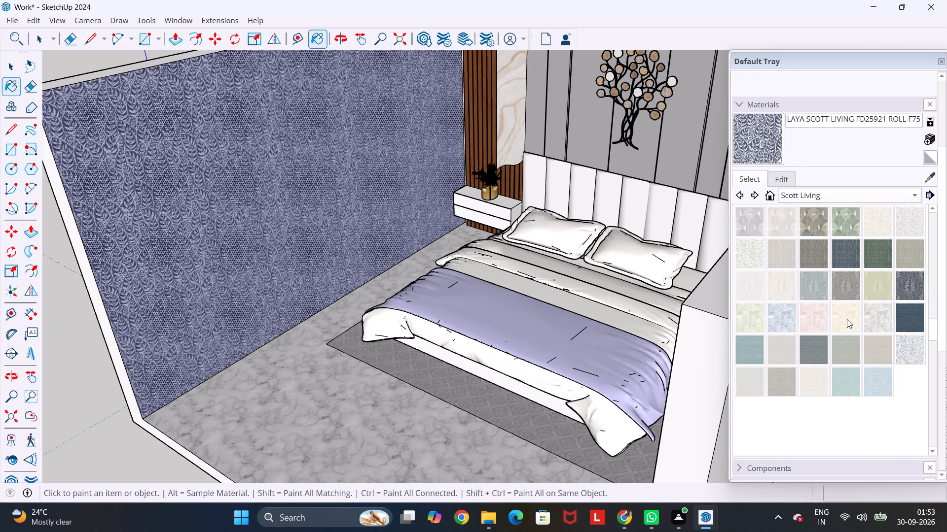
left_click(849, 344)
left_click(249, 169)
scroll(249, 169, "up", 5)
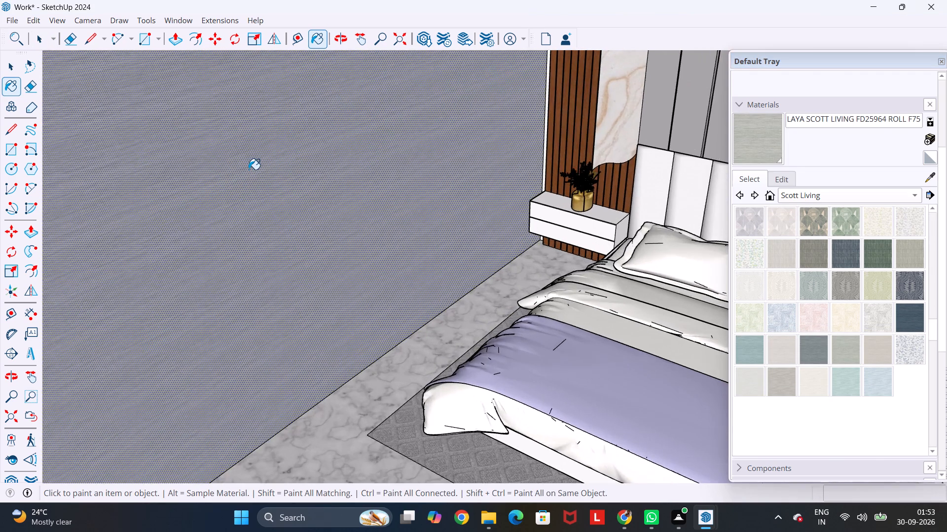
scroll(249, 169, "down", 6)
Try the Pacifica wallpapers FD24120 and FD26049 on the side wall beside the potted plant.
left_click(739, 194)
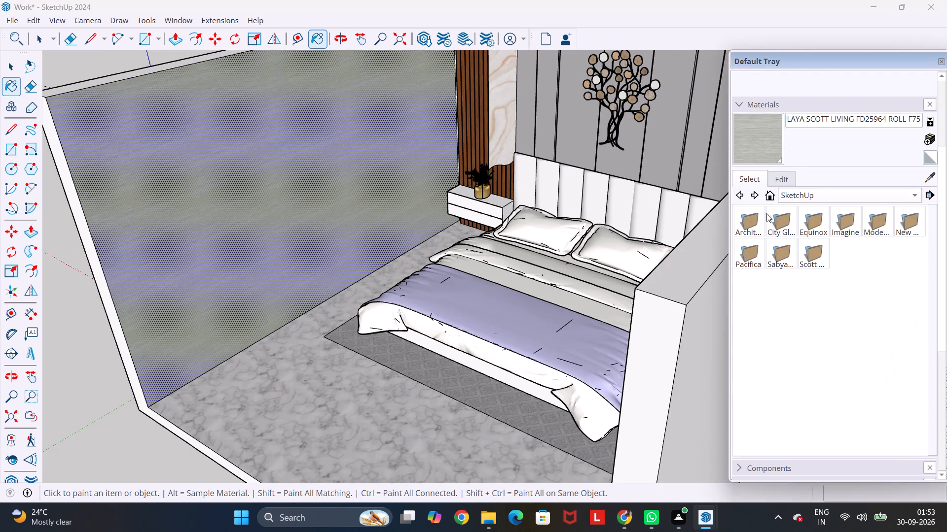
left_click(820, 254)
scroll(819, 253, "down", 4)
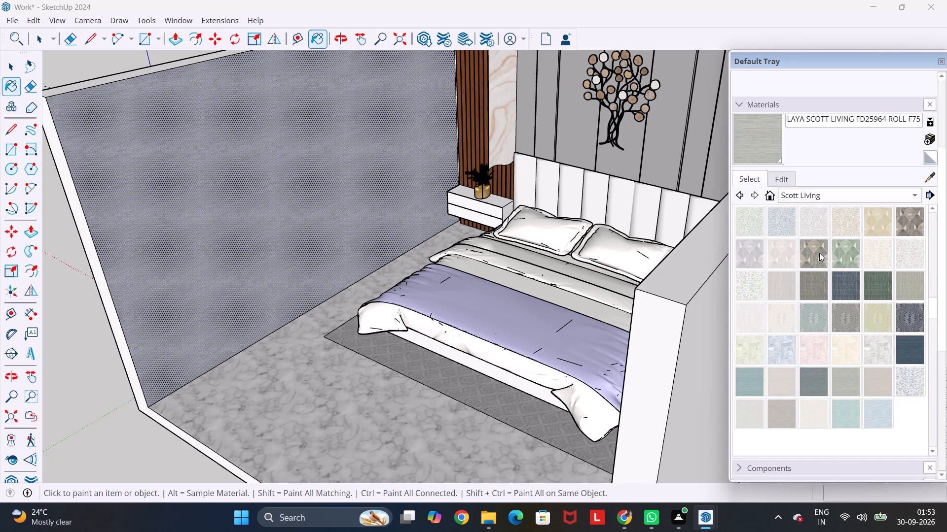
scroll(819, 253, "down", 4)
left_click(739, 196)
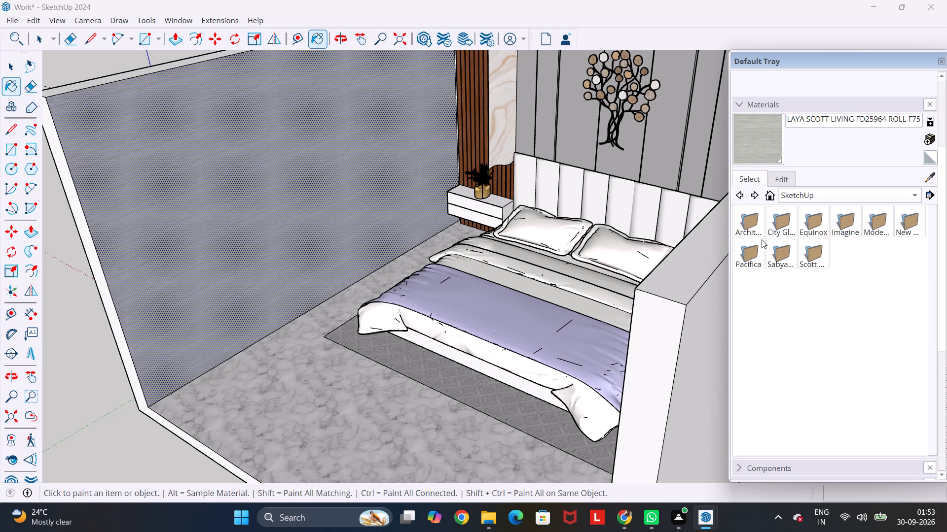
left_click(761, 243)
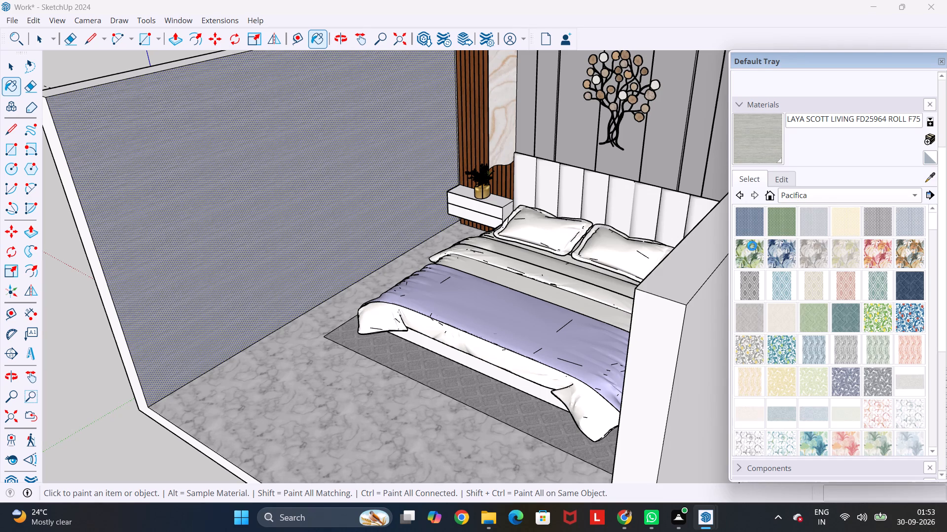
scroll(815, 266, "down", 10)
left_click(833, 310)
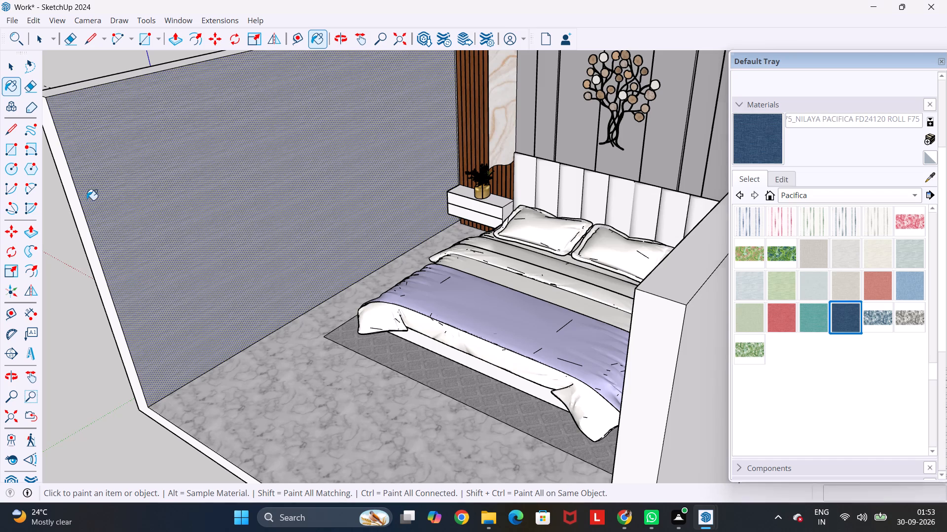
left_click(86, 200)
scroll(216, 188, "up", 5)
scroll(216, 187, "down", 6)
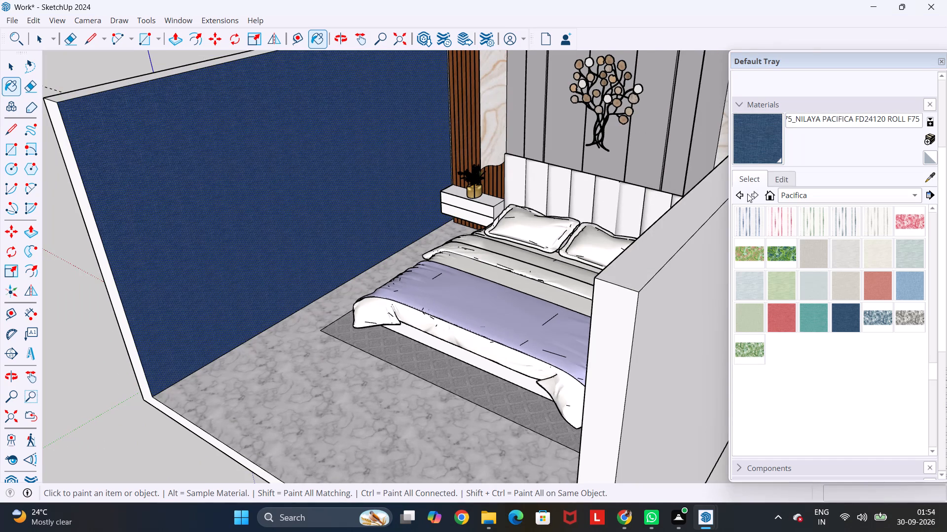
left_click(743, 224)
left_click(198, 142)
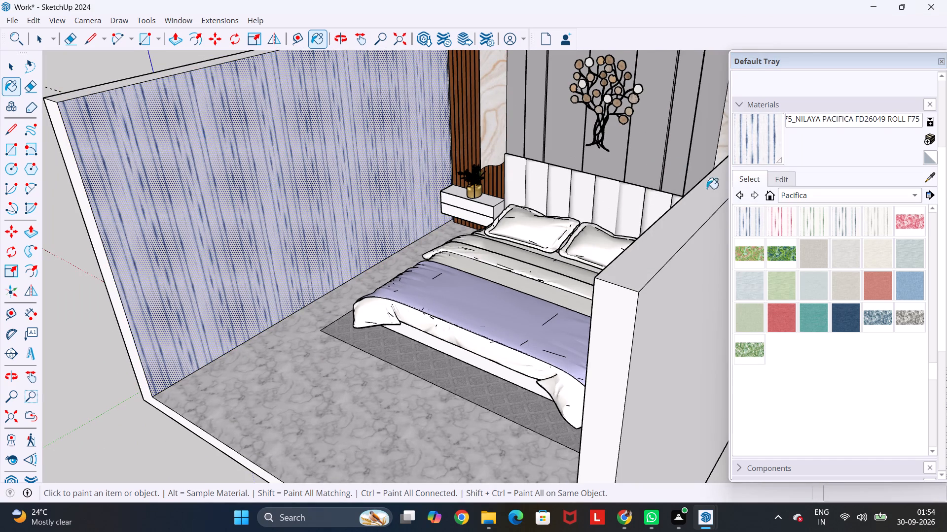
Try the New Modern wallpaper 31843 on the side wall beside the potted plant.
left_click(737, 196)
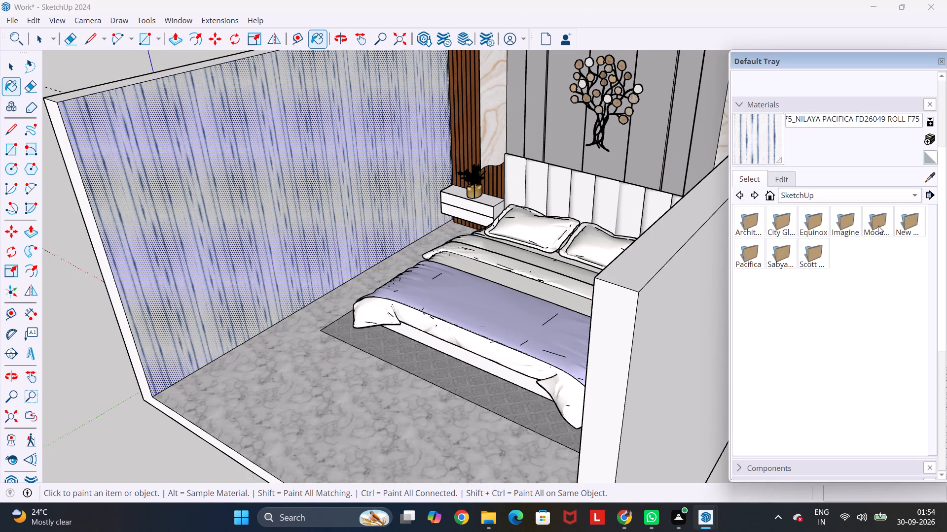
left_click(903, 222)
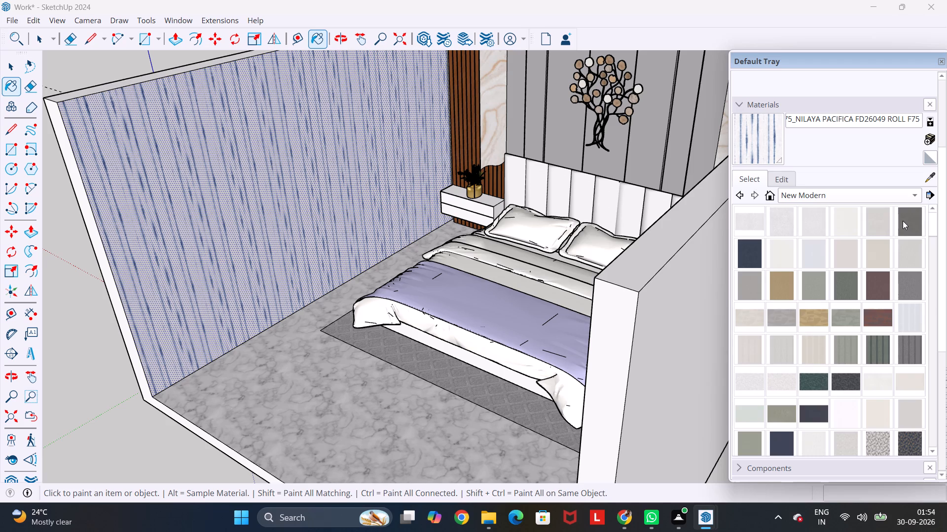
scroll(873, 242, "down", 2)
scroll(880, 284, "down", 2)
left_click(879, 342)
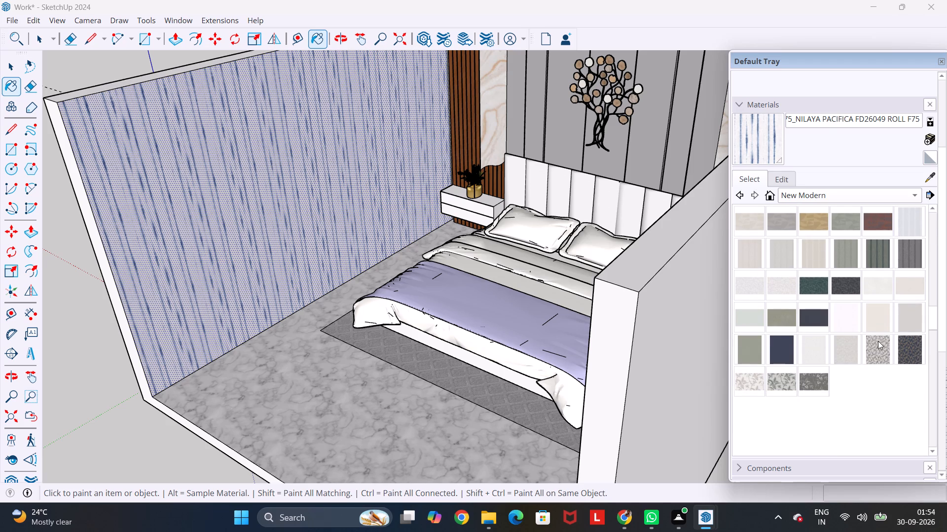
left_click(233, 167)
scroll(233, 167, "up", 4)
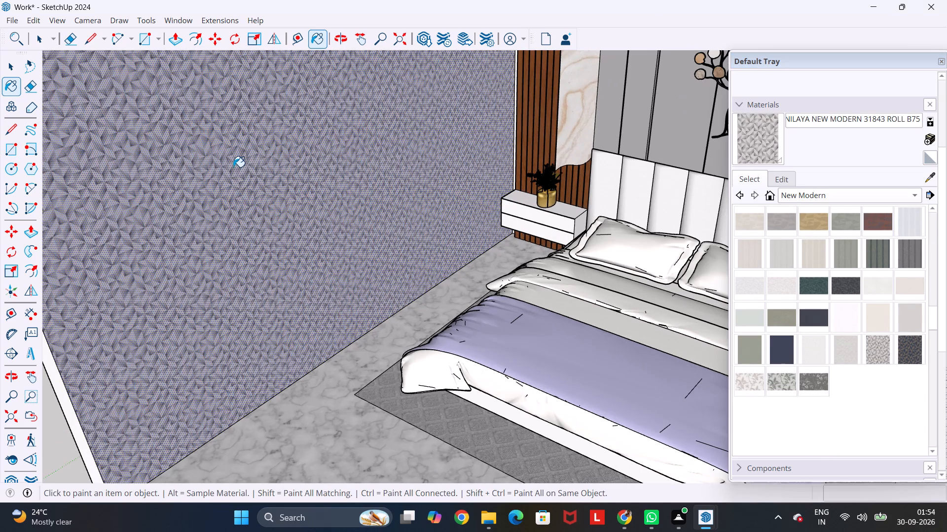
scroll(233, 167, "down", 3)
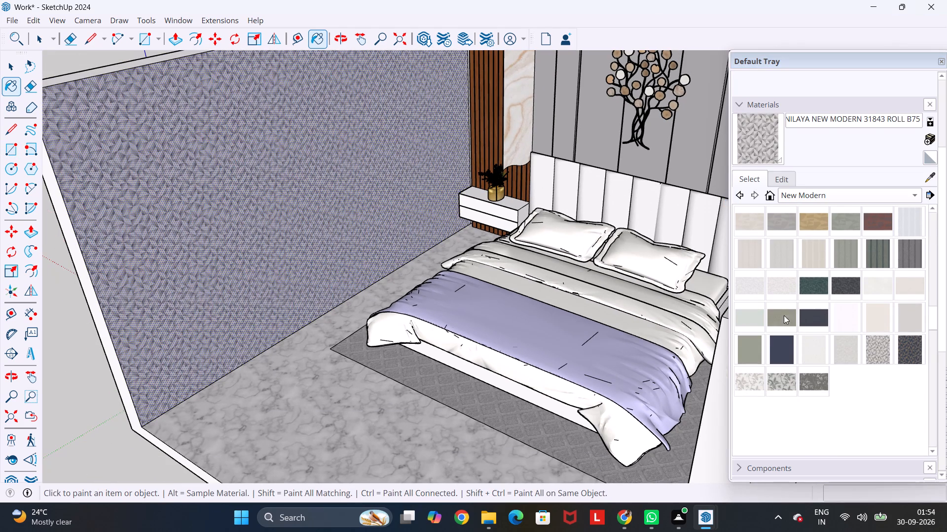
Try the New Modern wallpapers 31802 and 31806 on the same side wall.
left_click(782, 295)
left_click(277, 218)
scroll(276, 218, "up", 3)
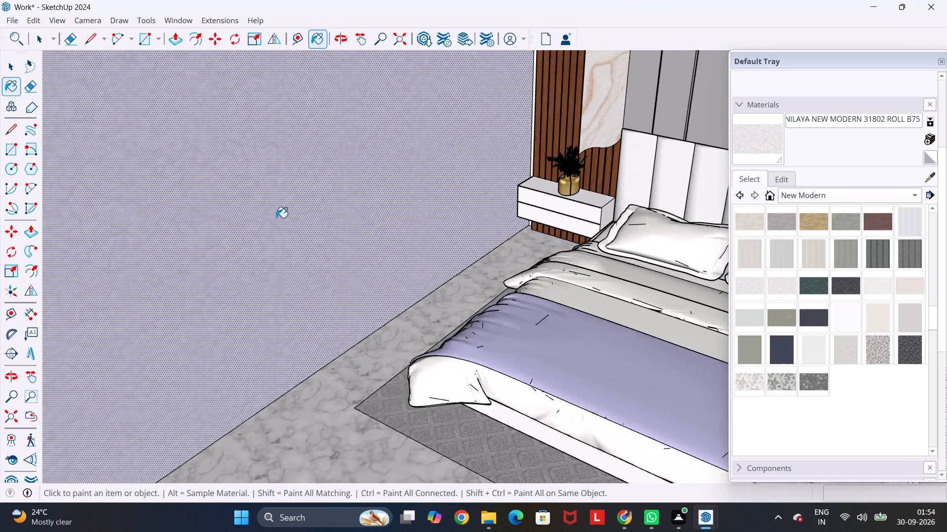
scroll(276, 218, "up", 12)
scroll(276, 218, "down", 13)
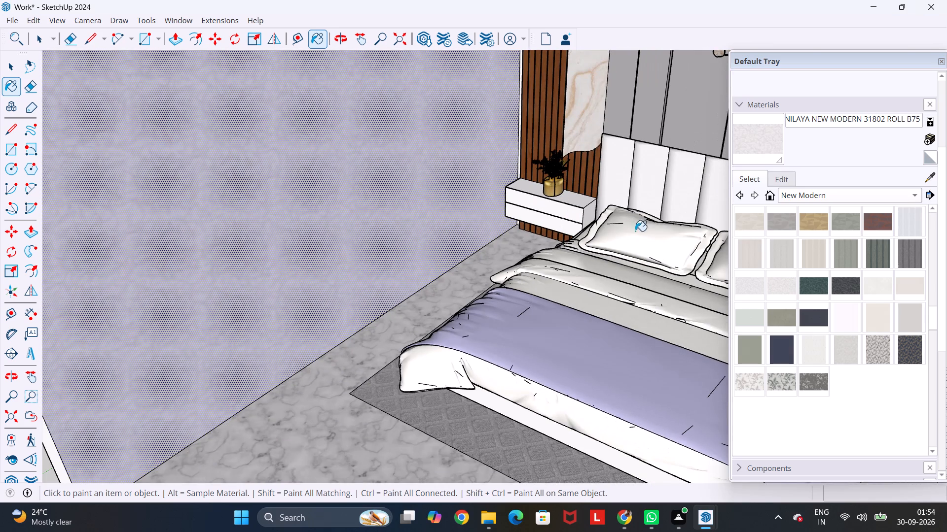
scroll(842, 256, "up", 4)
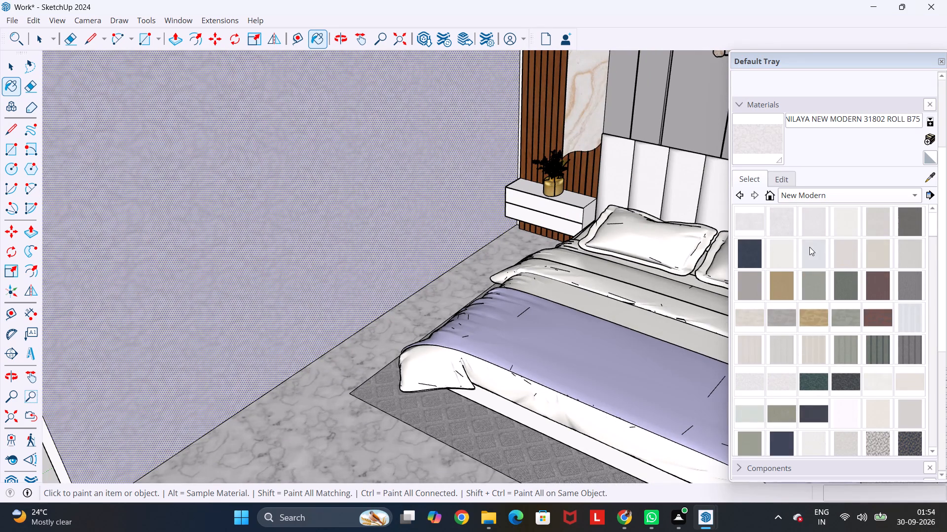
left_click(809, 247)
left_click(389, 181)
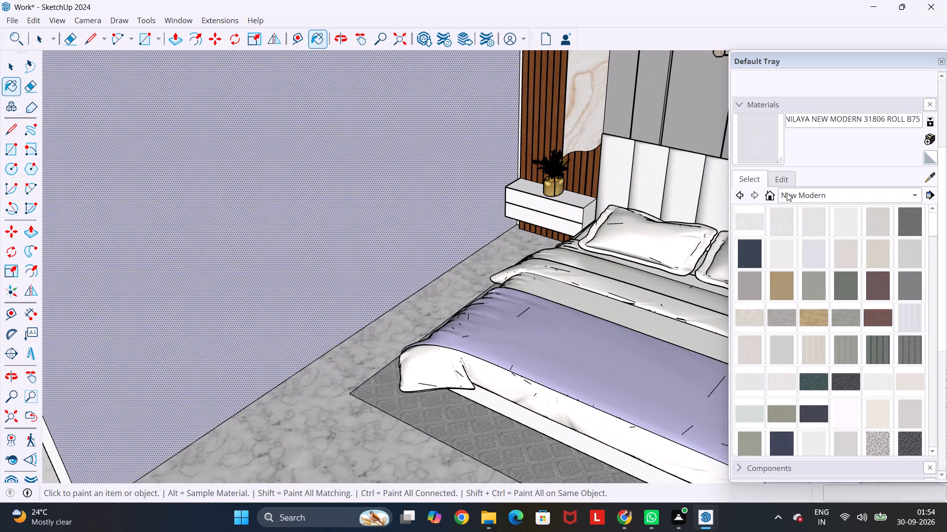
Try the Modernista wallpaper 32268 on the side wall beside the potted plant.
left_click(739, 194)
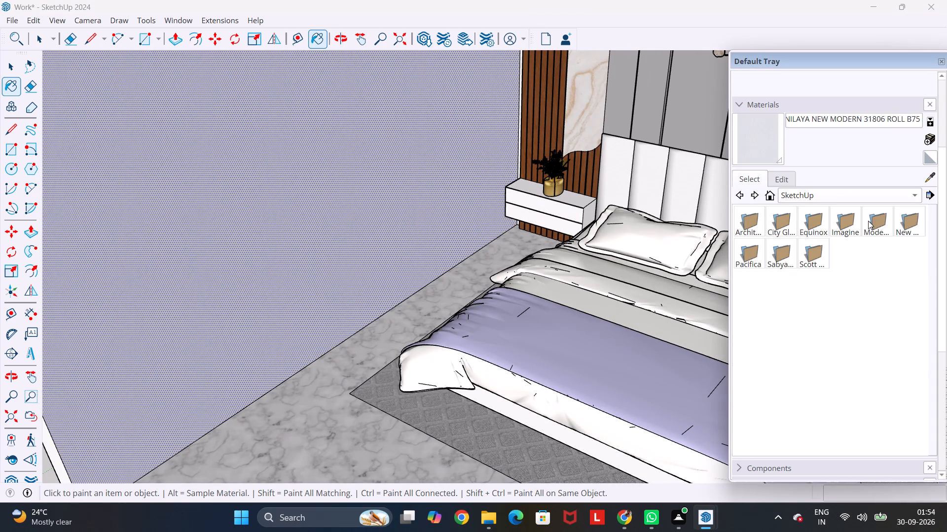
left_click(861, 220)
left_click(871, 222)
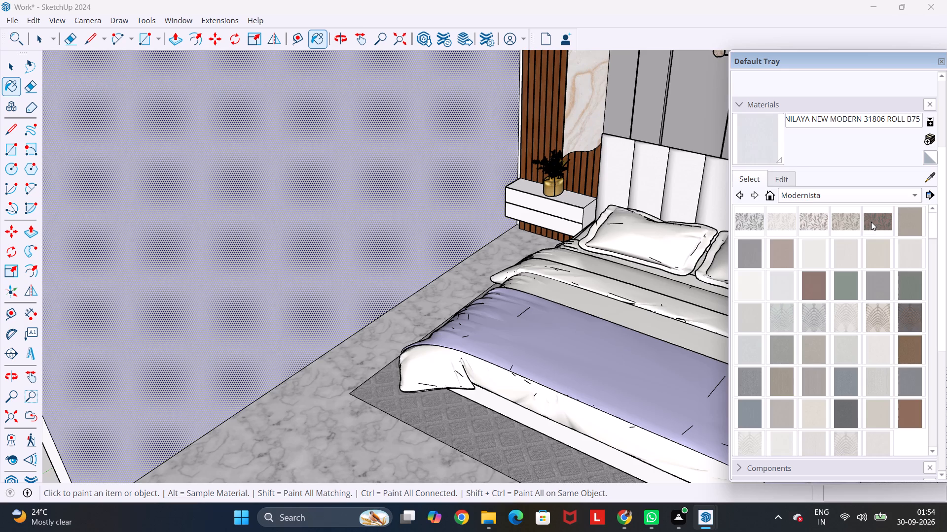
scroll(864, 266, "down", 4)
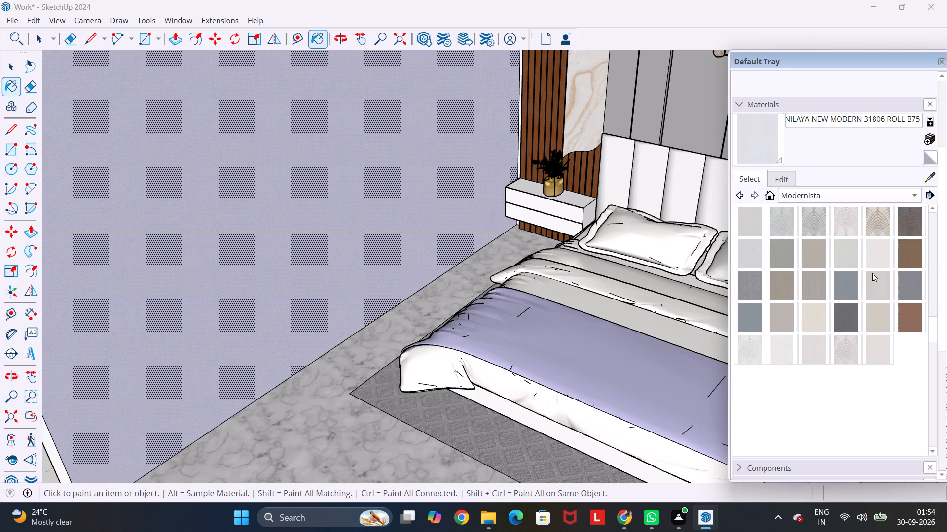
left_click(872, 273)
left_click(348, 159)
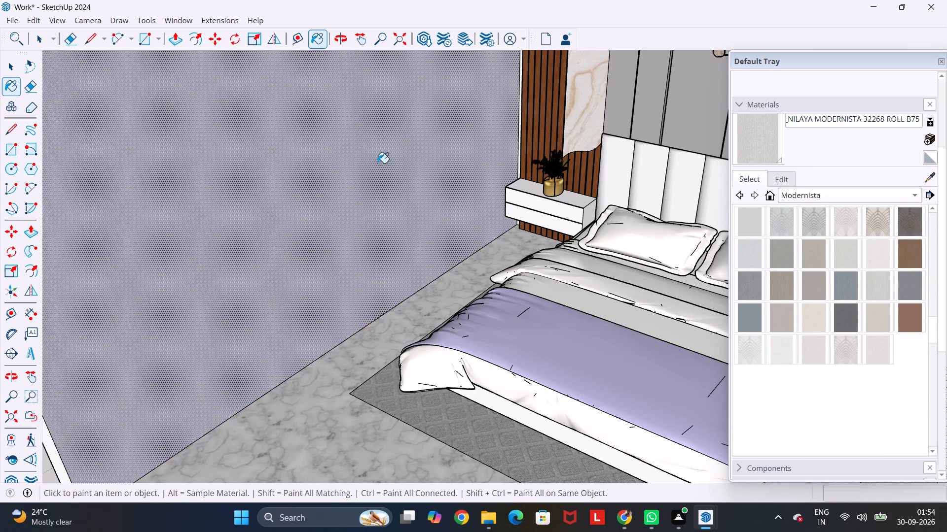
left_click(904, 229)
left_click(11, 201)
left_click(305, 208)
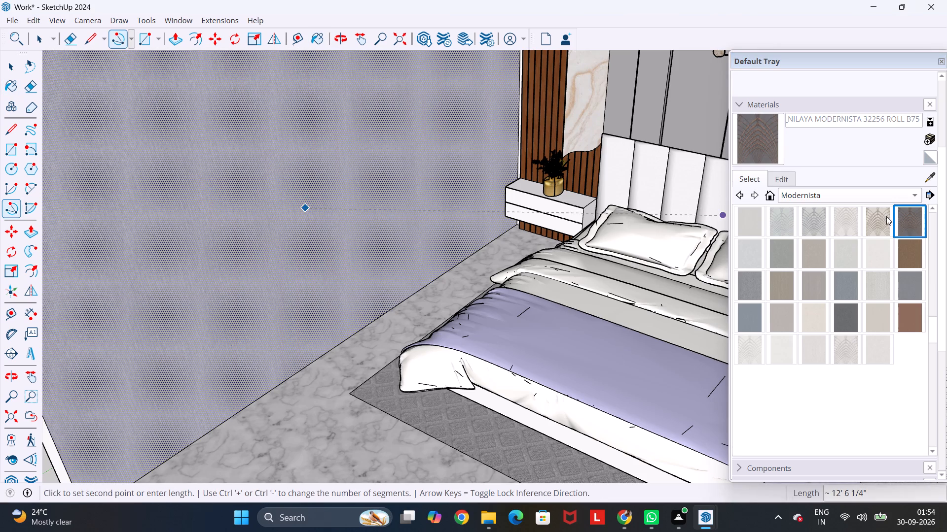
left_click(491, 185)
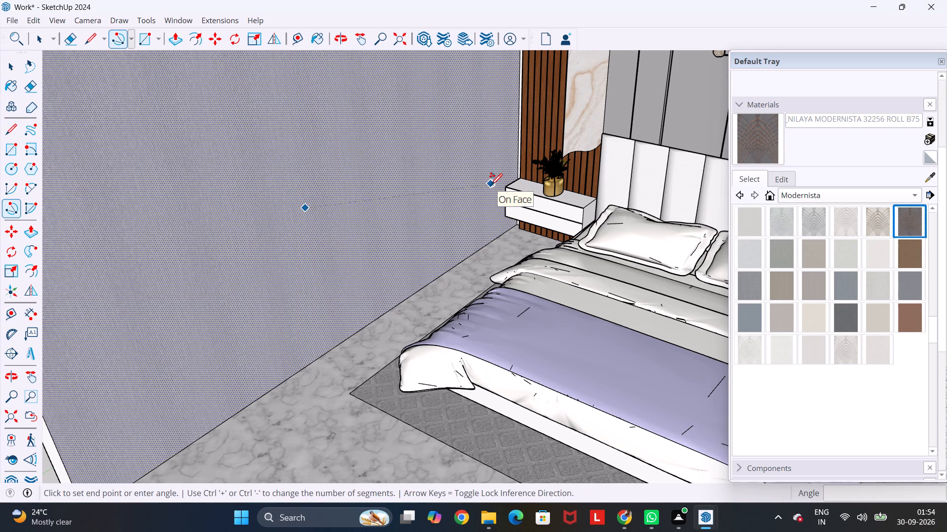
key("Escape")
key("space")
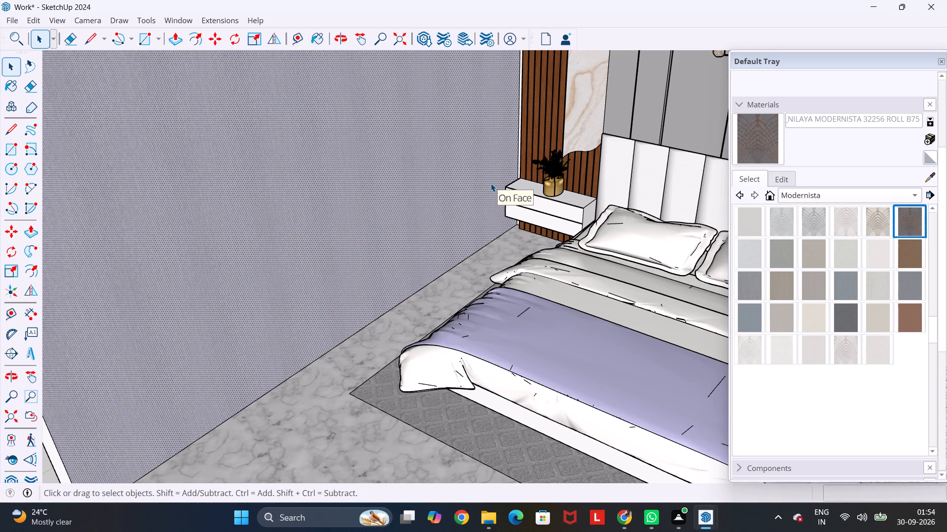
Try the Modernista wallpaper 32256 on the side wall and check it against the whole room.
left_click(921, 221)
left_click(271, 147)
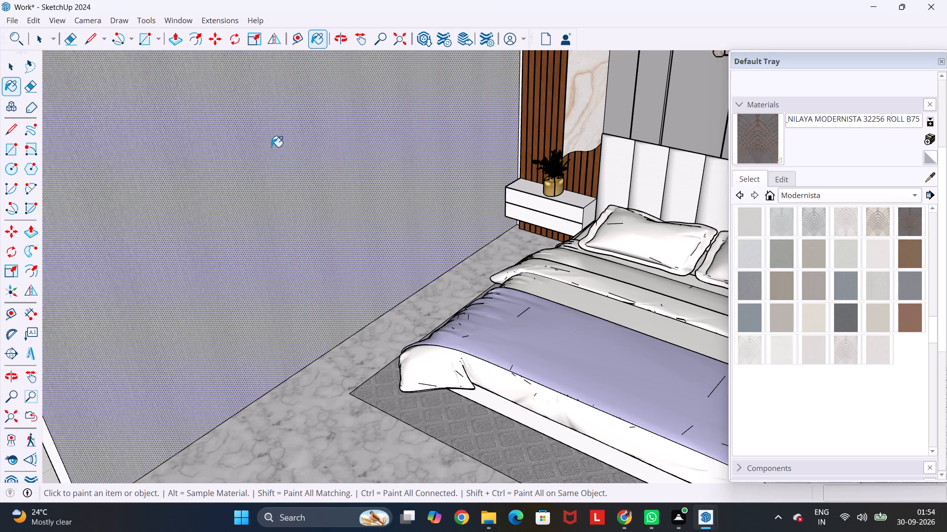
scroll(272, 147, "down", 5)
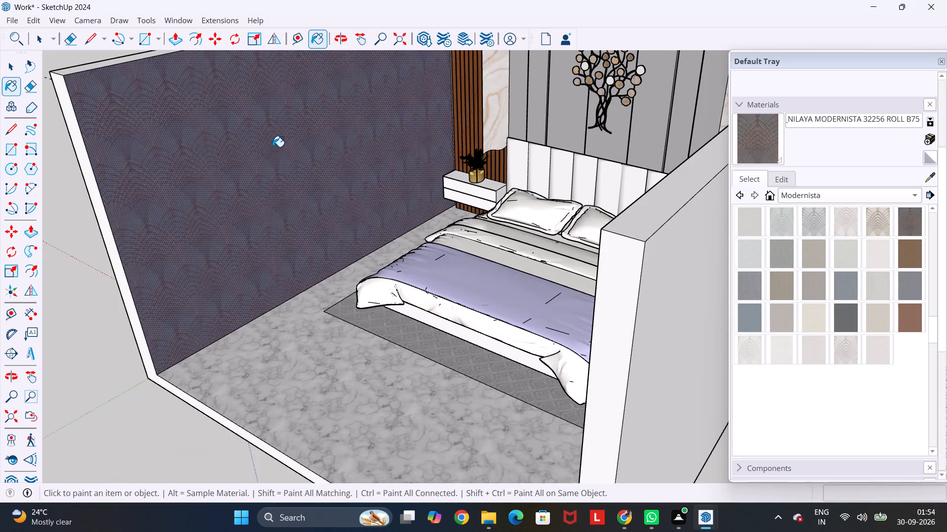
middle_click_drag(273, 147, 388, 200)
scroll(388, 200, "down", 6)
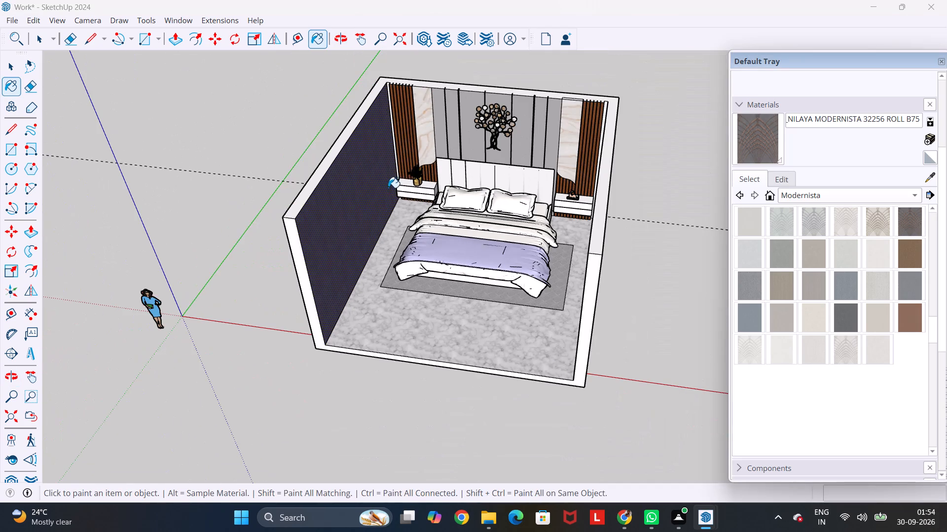
Paint the side wall beside the potted plant with the Modernista wallpaper 32225.
scroll(796, 226, "up", 2)
left_click(816, 252)
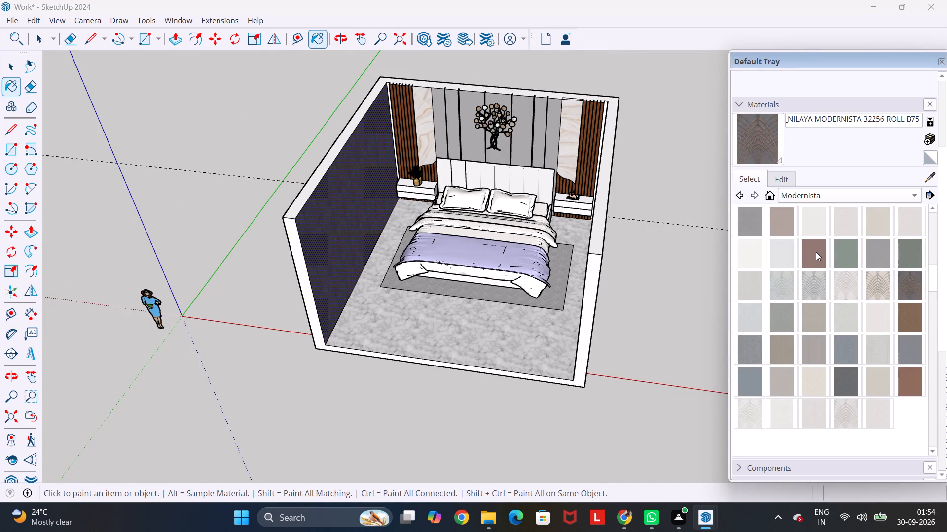
left_click(367, 189)
middle_click_drag(366, 186, 154, 166)
scroll(154, 166, "up", 10)
scroll(426, 143, "down", 6)
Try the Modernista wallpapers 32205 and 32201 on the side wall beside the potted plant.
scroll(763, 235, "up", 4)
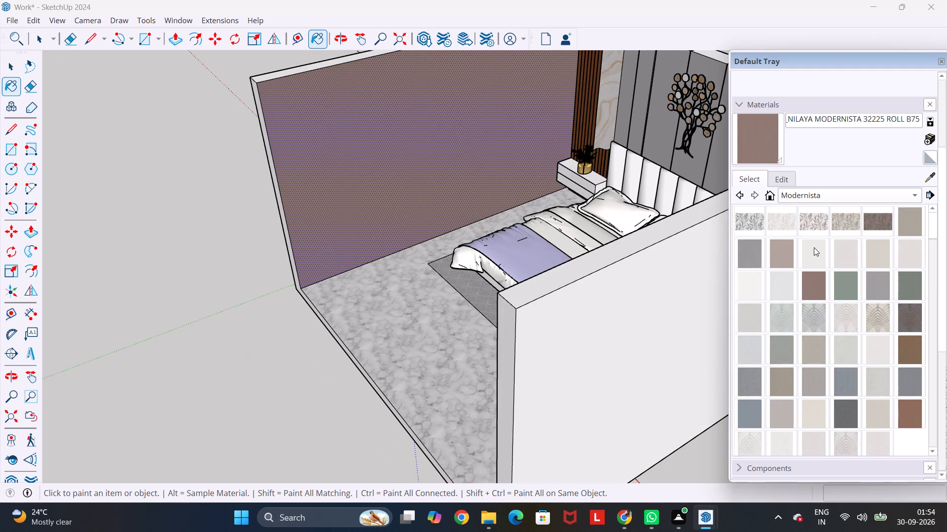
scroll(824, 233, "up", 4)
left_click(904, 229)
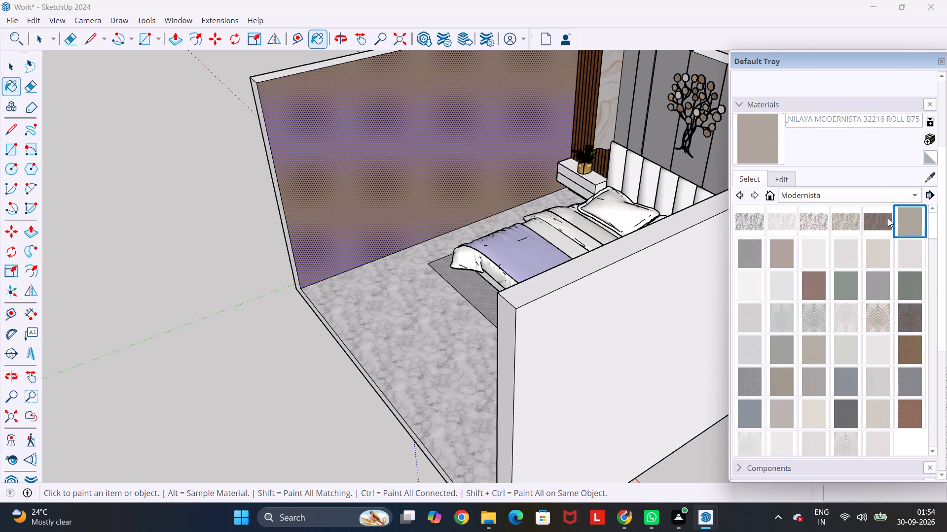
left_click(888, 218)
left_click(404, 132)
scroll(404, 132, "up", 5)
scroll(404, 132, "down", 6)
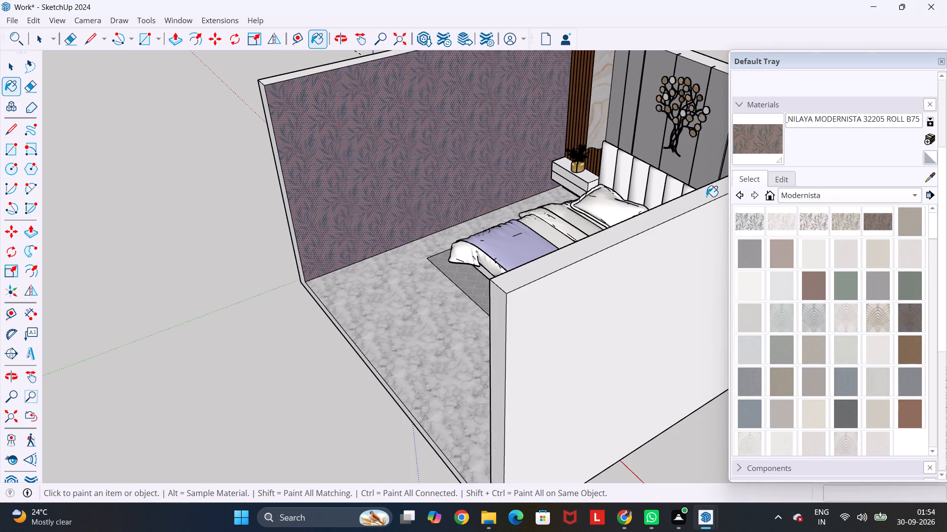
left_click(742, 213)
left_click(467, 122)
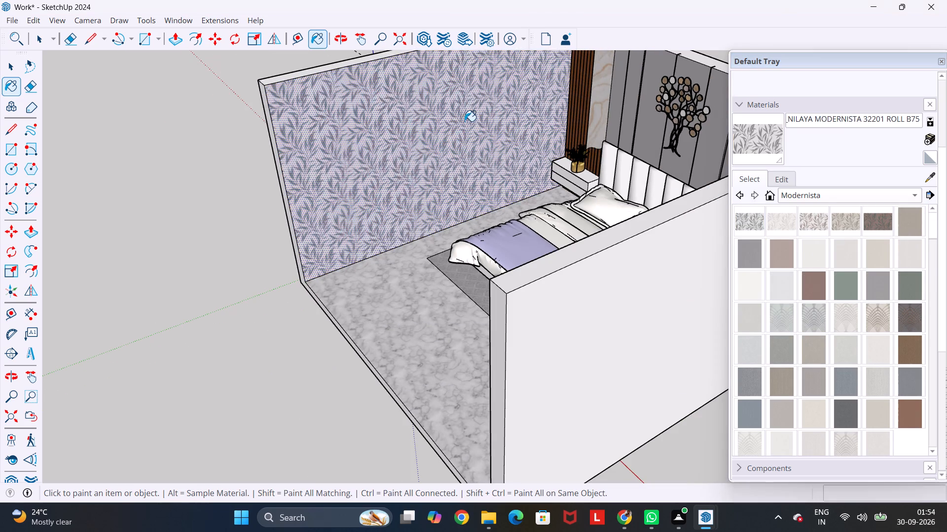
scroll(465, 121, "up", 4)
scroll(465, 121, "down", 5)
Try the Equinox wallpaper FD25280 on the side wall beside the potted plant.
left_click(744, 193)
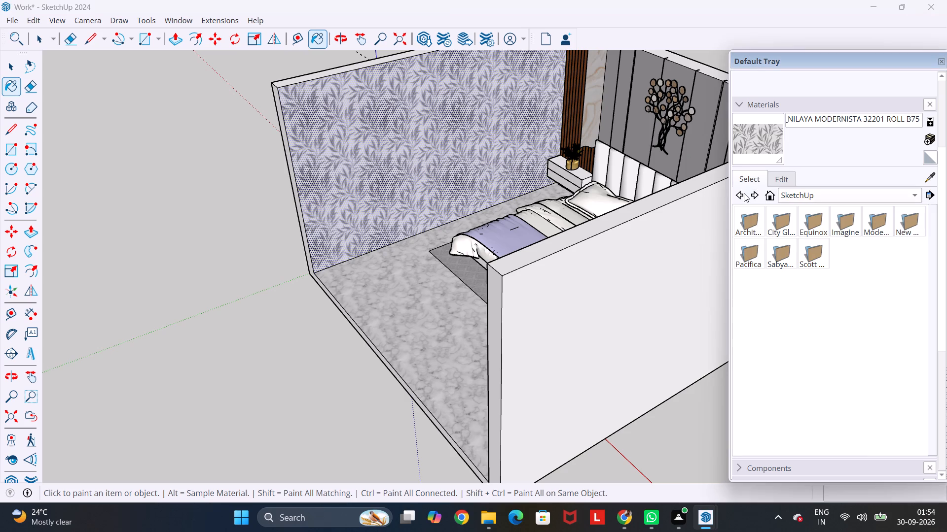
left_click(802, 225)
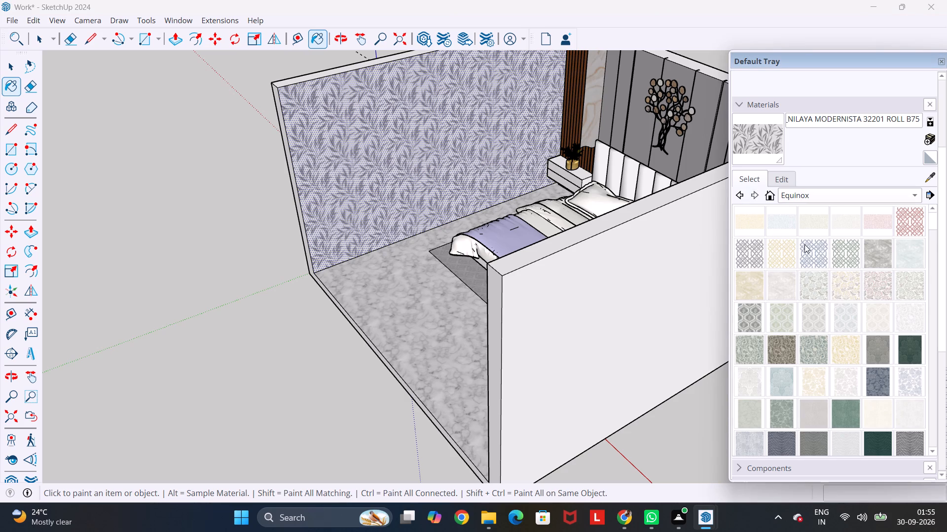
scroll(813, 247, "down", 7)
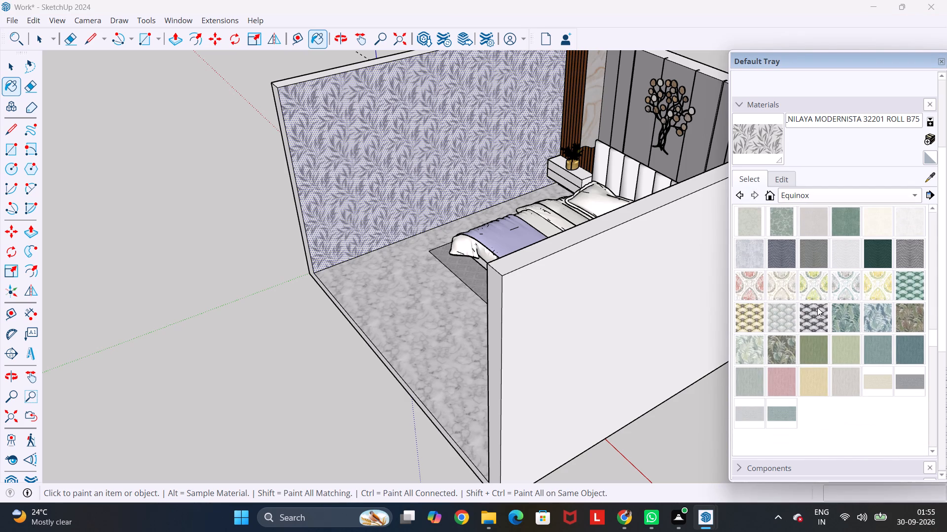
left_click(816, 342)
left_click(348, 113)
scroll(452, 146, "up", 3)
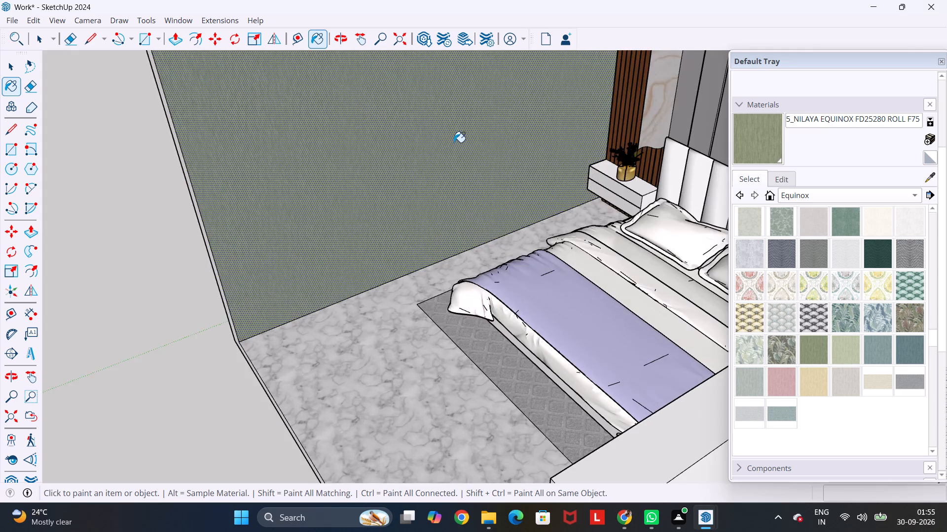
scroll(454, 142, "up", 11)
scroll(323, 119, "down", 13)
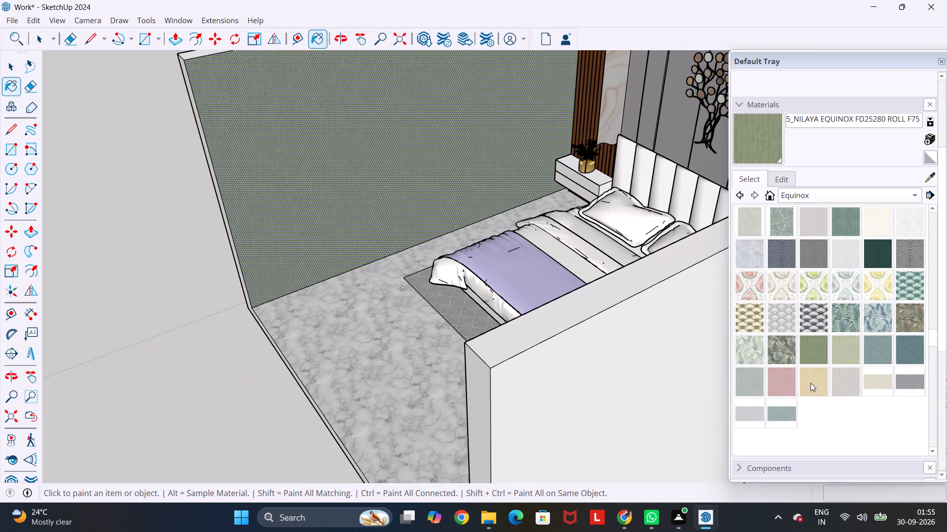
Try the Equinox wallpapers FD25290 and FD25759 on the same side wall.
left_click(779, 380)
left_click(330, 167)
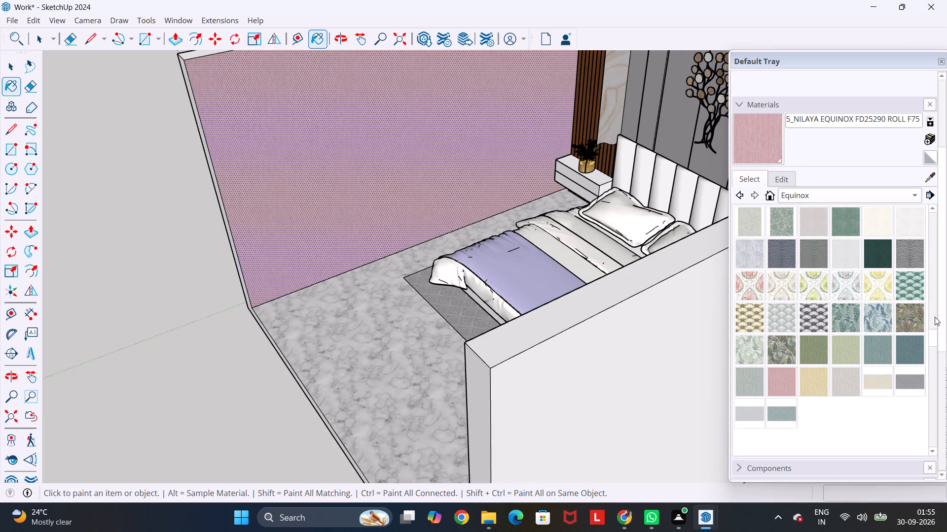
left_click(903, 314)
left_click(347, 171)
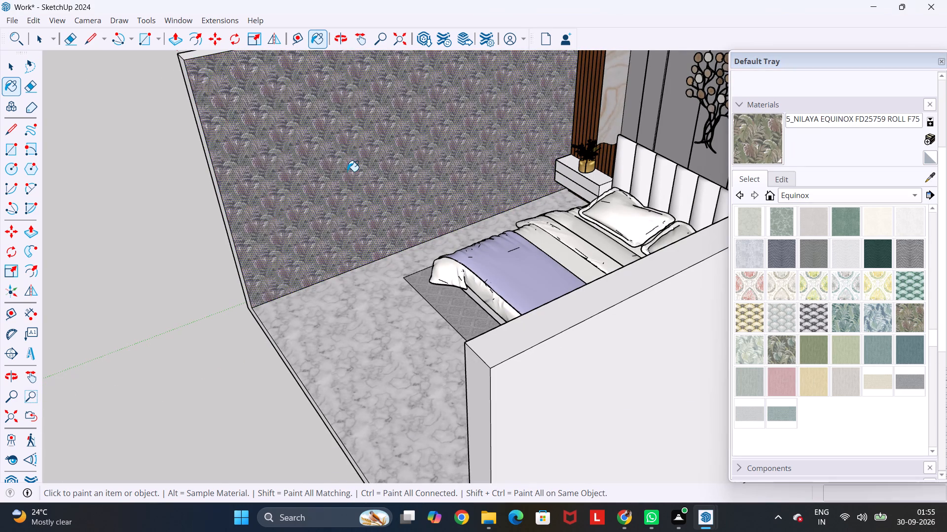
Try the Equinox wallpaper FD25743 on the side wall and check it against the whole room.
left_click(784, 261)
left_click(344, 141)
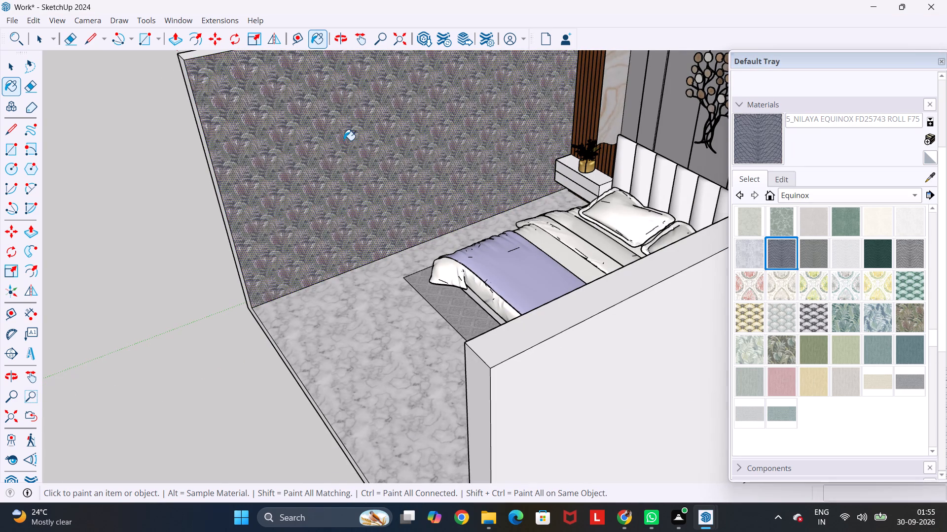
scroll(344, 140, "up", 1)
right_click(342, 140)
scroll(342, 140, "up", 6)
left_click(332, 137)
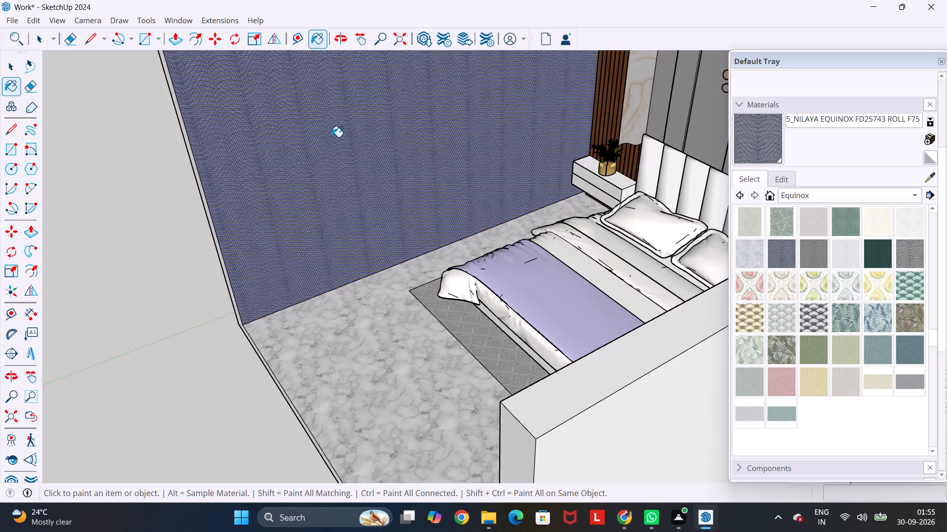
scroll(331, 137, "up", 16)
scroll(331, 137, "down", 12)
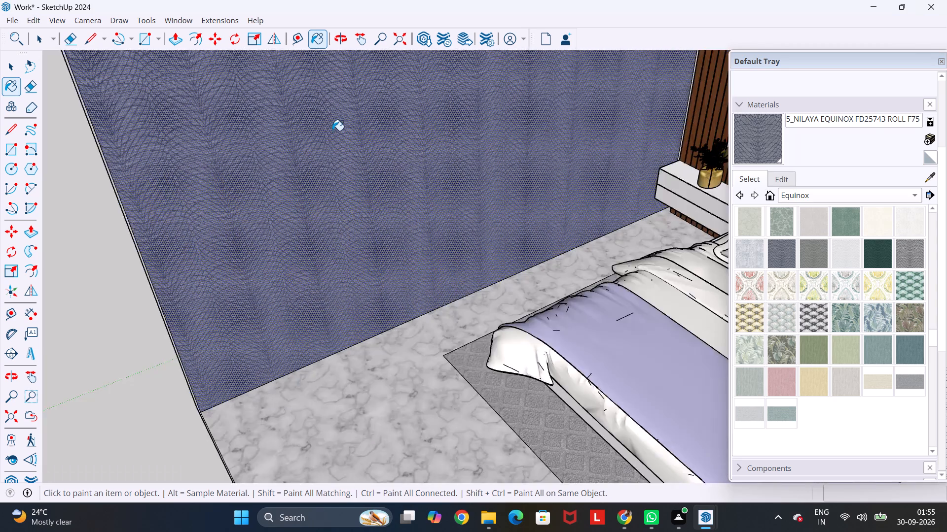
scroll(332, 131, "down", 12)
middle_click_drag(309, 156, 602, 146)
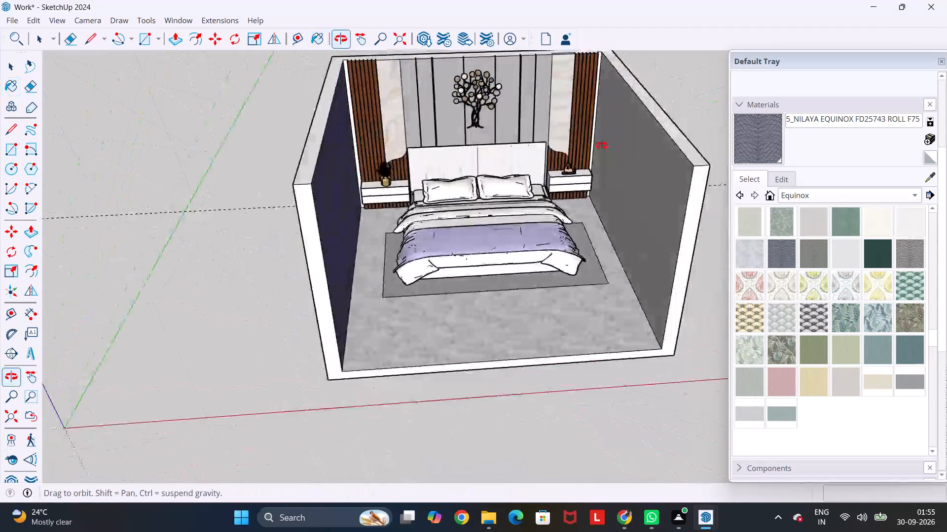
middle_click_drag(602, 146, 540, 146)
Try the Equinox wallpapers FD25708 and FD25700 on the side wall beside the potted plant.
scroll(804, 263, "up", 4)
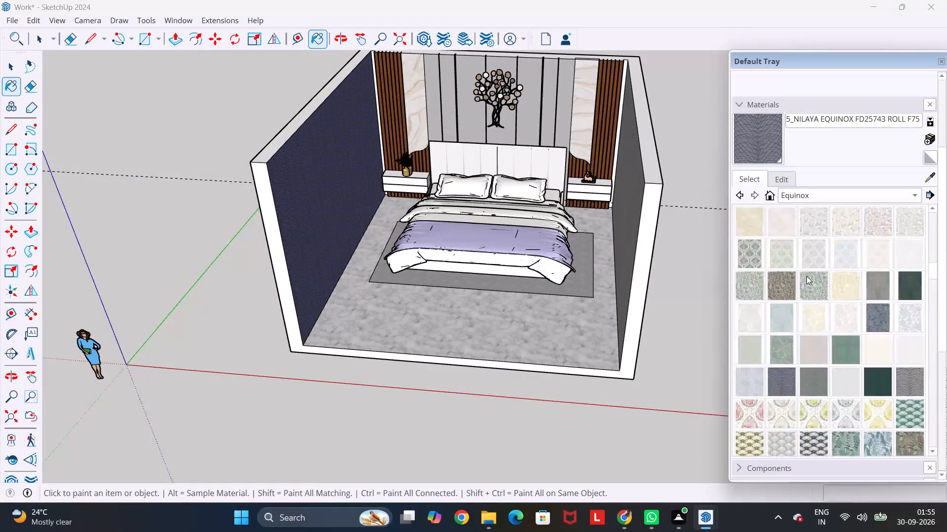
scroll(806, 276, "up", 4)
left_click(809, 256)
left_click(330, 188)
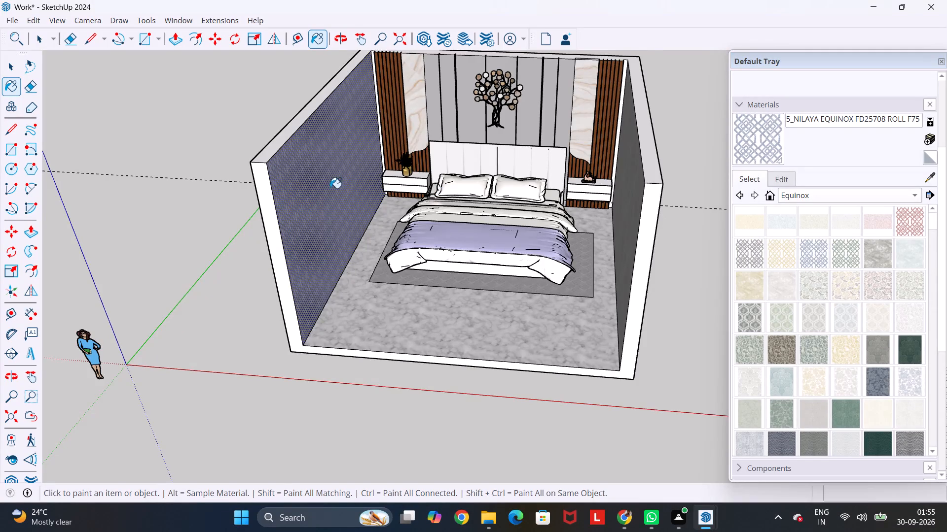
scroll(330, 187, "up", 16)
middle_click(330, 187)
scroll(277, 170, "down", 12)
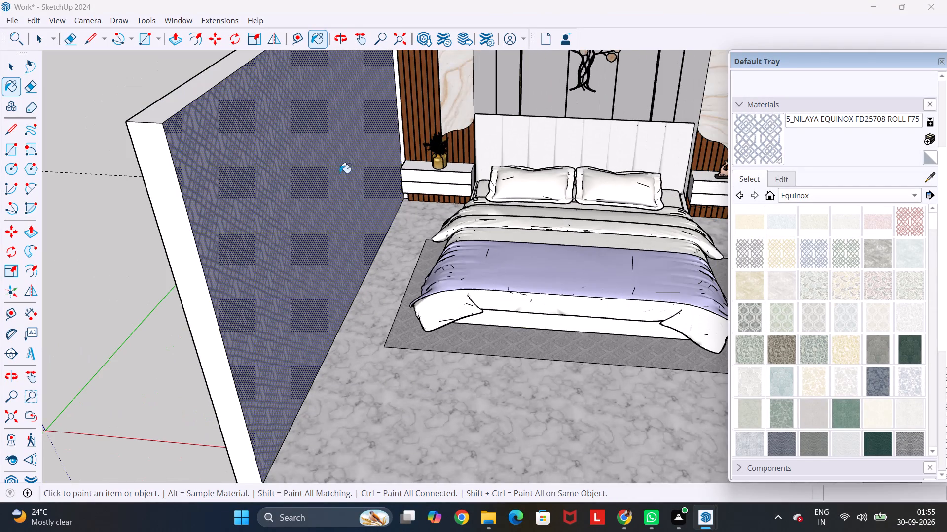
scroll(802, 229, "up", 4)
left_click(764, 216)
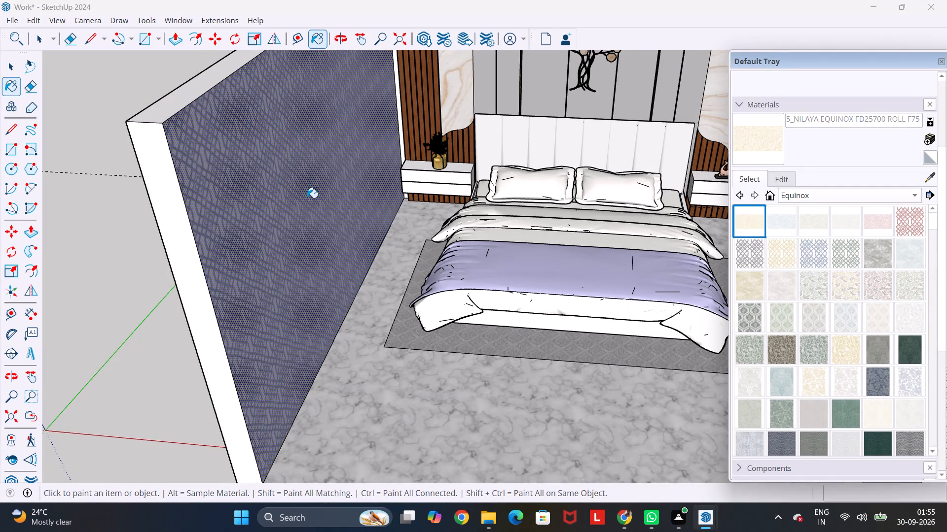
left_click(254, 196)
Paint the side wall beside the potted plant with the Equinox wallpaper FD25701.
left_click(784, 228)
left_click(245, 201)
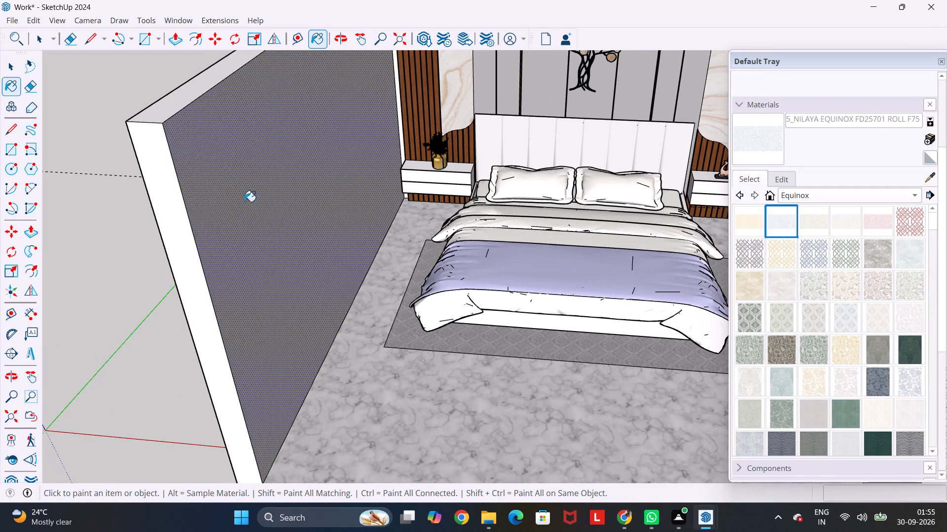
Reposition the FD25701 texture on the side wall, enlarging and slightly rotating its maze pattern.
scroll(263, 199, "up", 1)
middle_click_drag(263, 199, 208, 188)
scroll(208, 188, "up", 9)
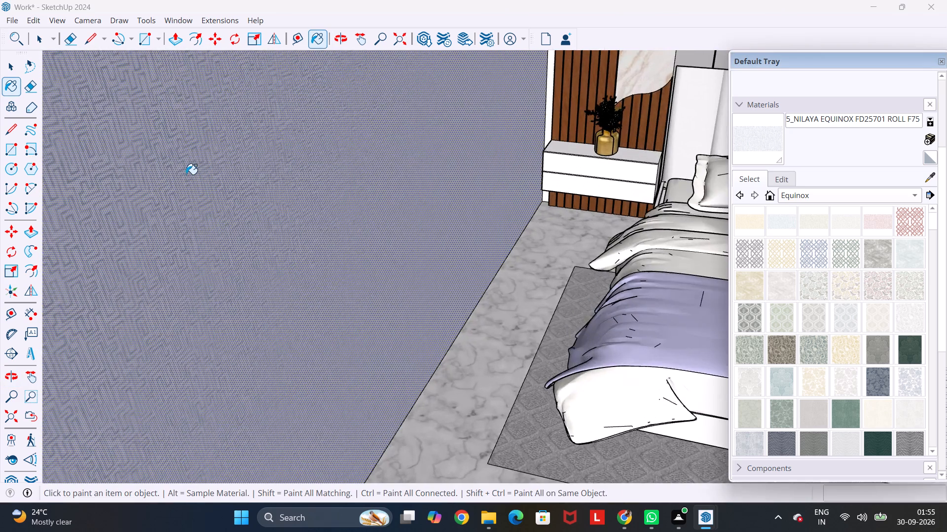
scroll(186, 174, "up", 6)
right_click(184, 174)
left_click(254, 383)
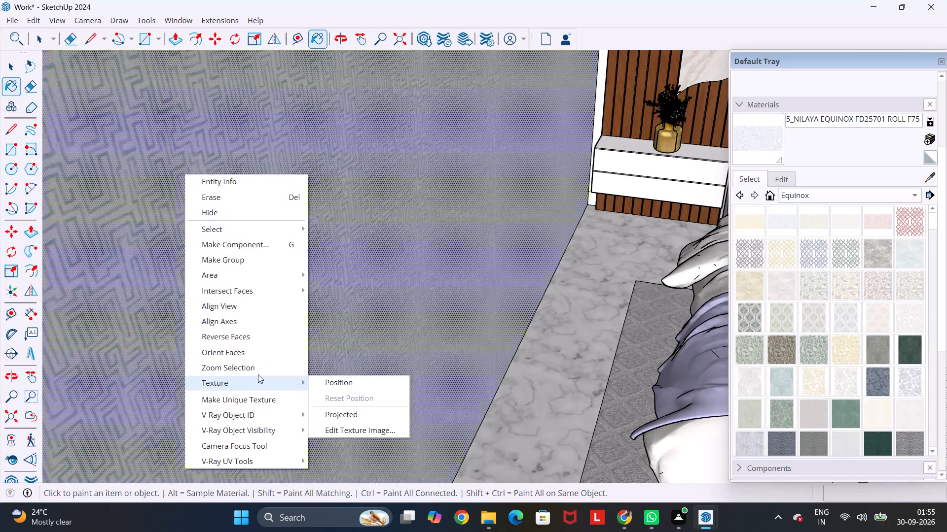
left_click(326, 377)
scroll(364, 243, "down", 10)
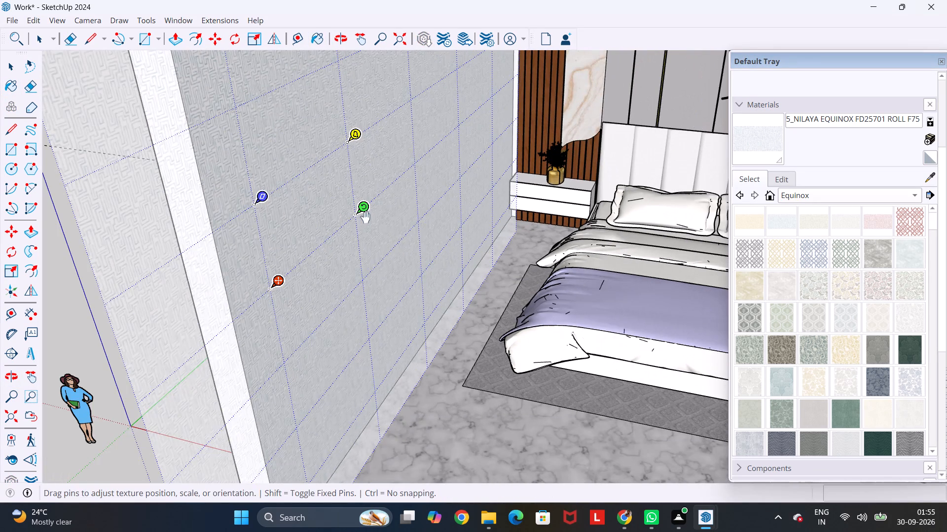
left_click_drag(363, 210, 526, 133)
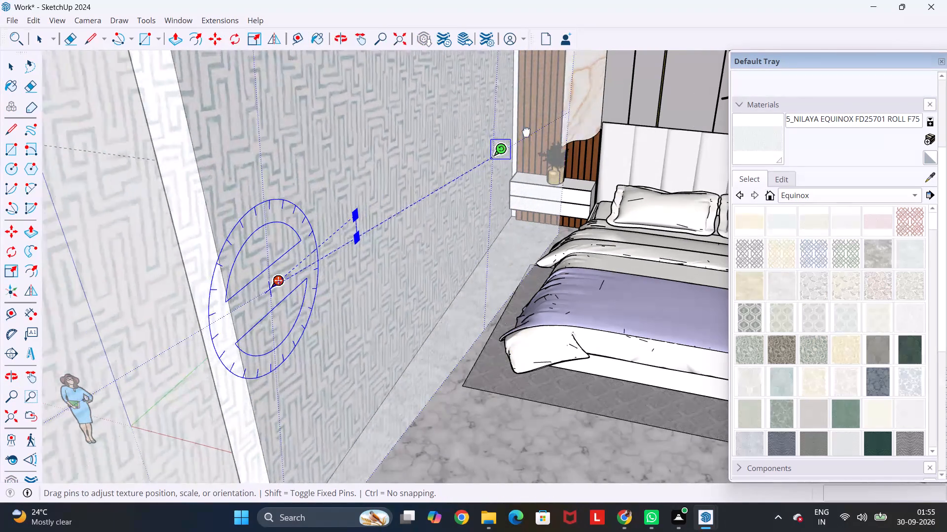
left_click_drag(526, 133, 507, 87)
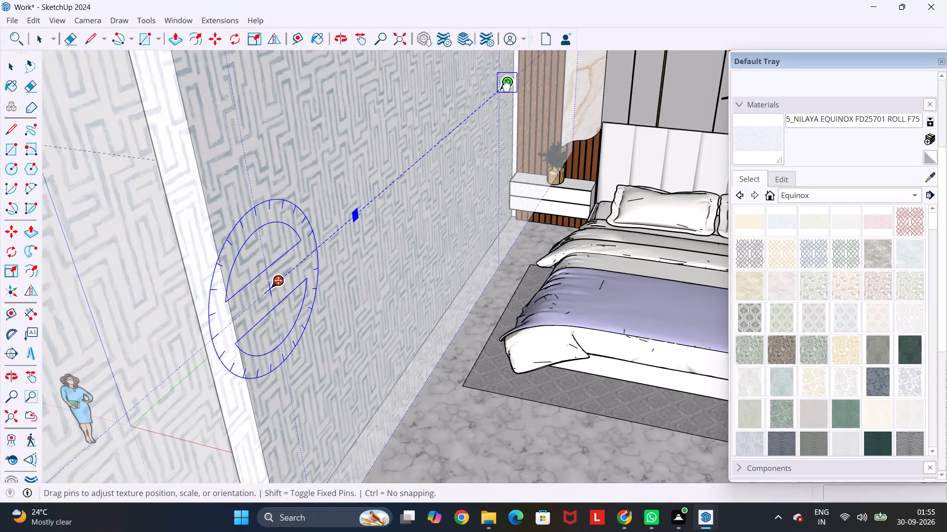
left_click_drag(507, 87, 506, 87)
scroll(503, 88, "down", 13)
left_click(484, 233)
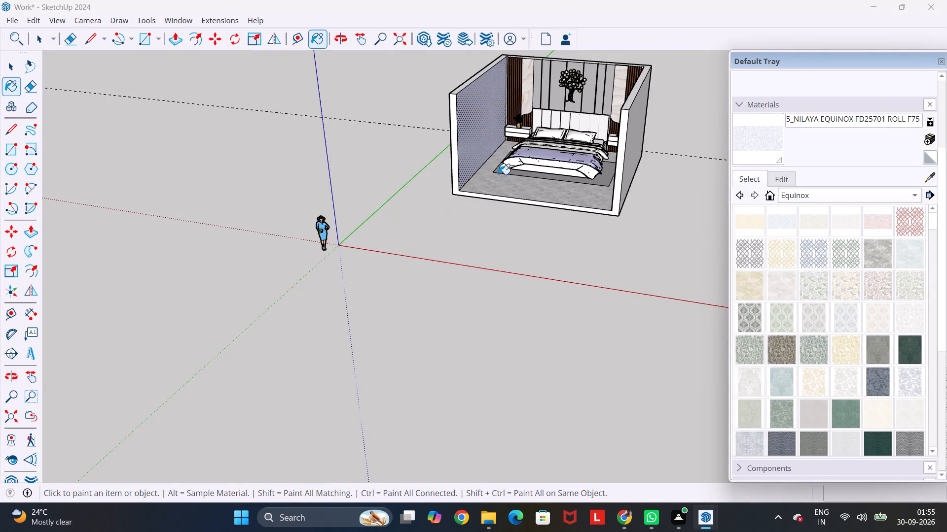
Save the bedroom model.
key("space")
scroll(653, 181, "up", 3)
scroll(434, 166, "up", 12)
scroll(398, 93, "down", 11)
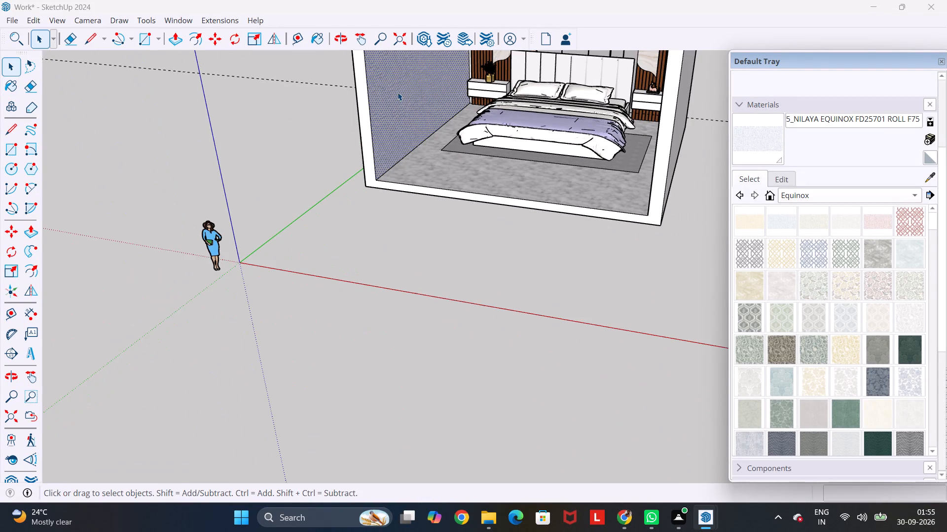
key("ctrl+s")
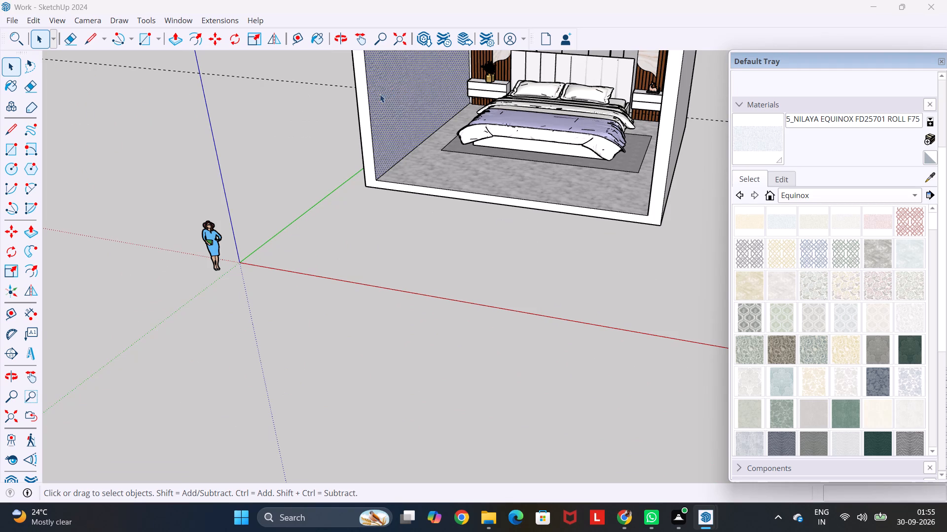
Examine the whole bedroom from several angles, including both side walls, the feature wall and the bed.
middle_click_drag(394, 184, 437, 251)
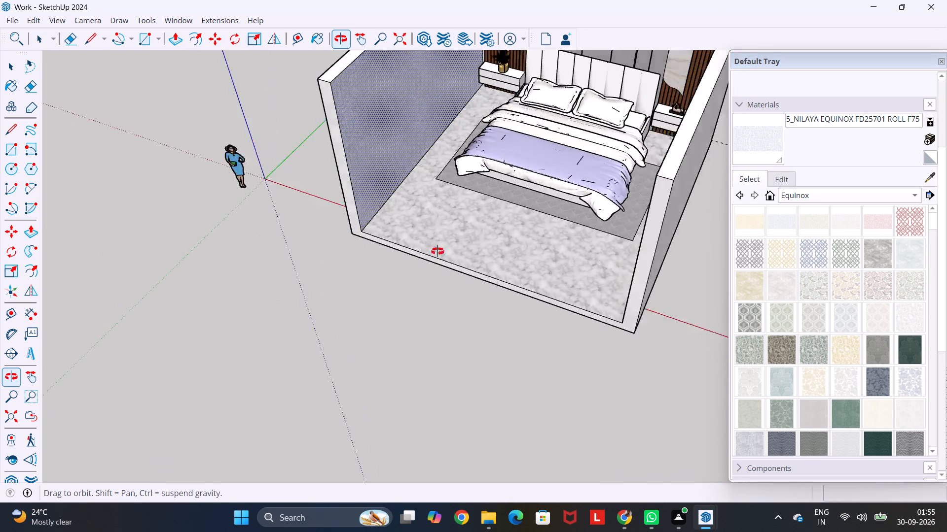
middle_click_drag(437, 251, 475, 187)
scroll(475, 187, "down", 1)
middle_click_drag(533, 106, 538, 87)
scroll(535, 97, "up", 3)
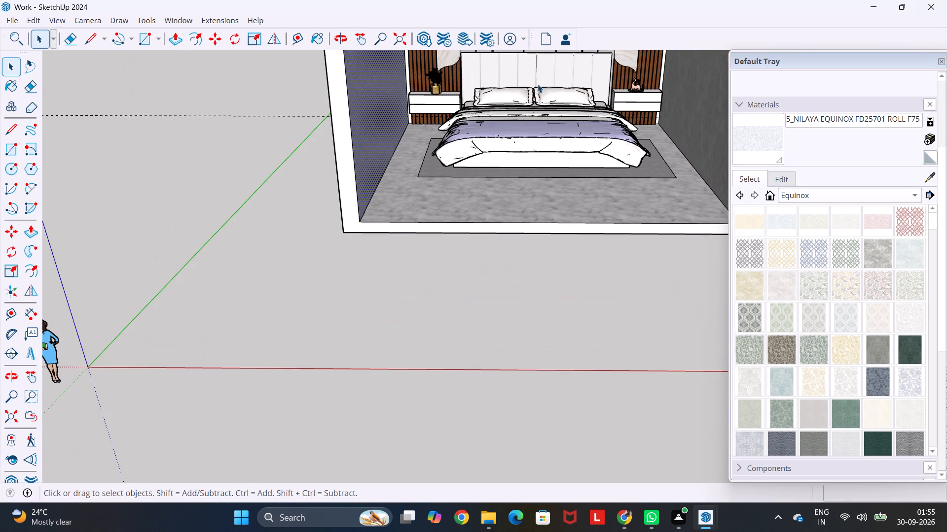
left_click(410, 37)
left_click(401, 37)
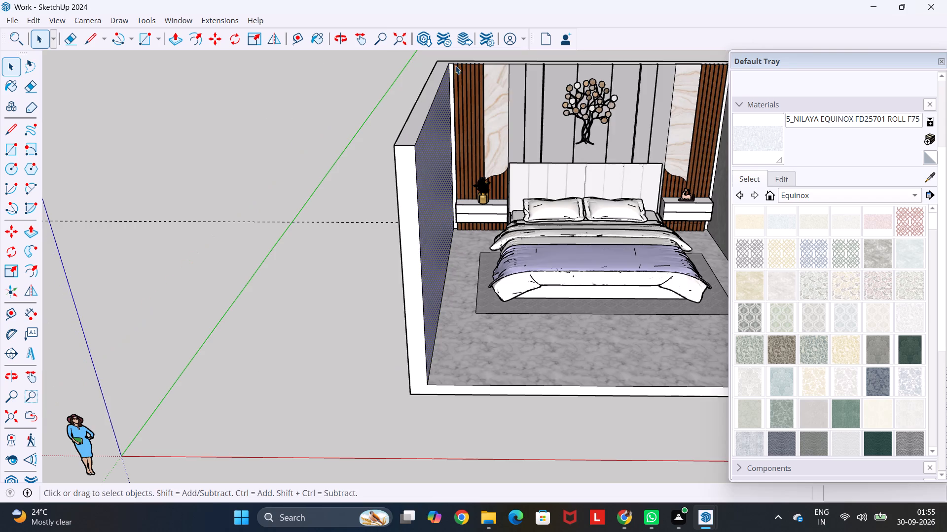
middle_click_drag(560, 128, 627, 142)
scroll(627, 142, "up", 1)
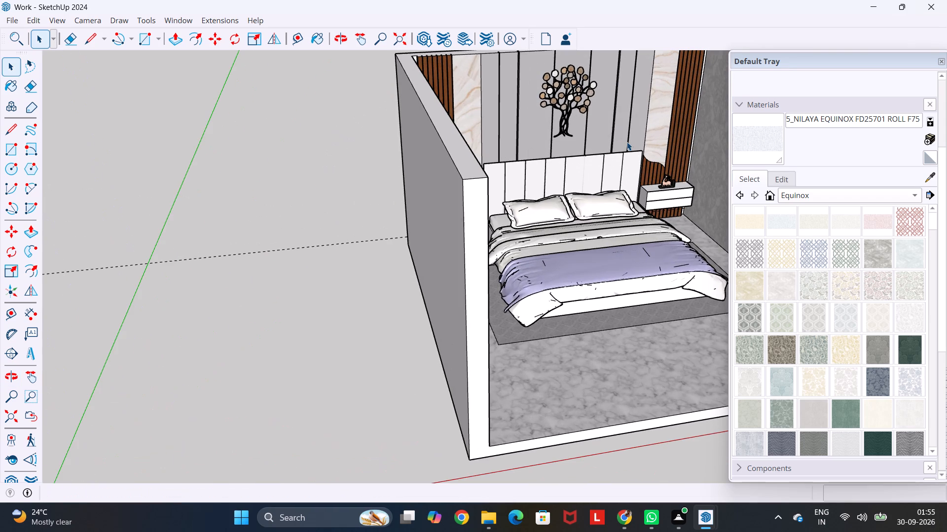
middle_click_drag(627, 142, 424, 171, "shift")
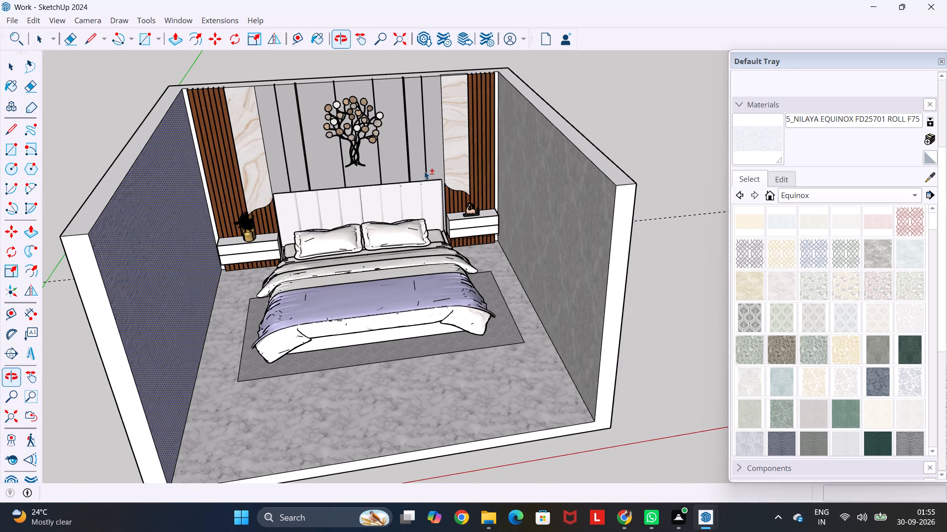
middle_click_drag(424, 171, 379, 189)
scroll(379, 189, "up", 3)
scroll(379, 189, "down", 7)
scroll(300, 112, "up", 1)
scroll(291, 107, "down", 3)
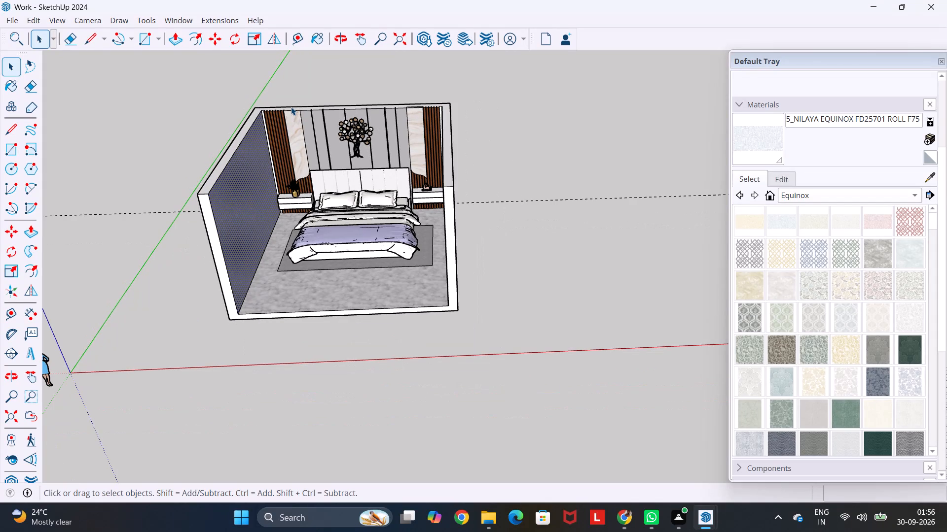
scroll(291, 107, "up", 5)
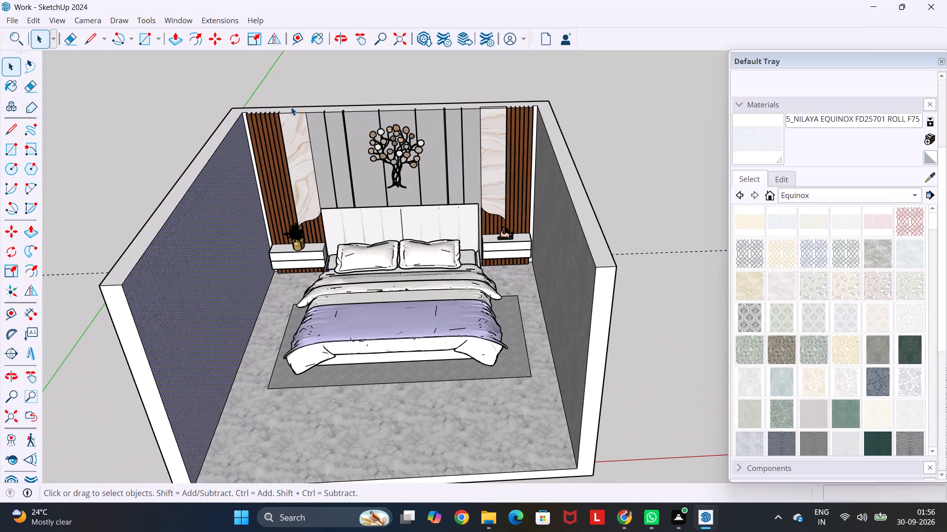
Close the Work model and the wildflower bouquet with golden vase model.
left_click(946, 0)
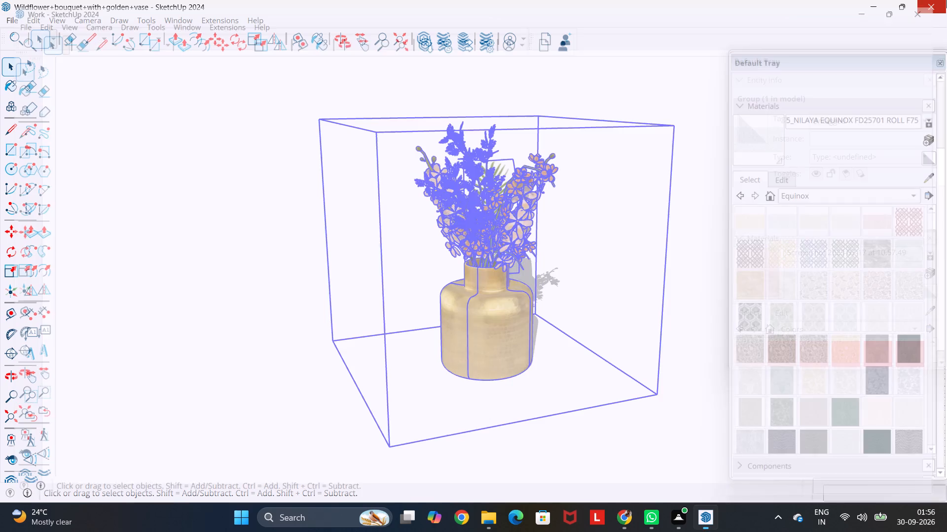
left_click(946, 0)
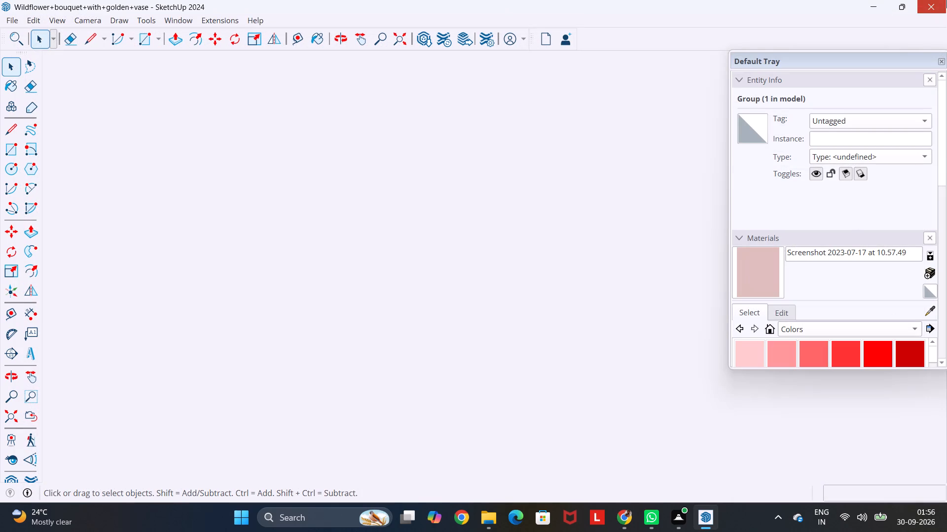